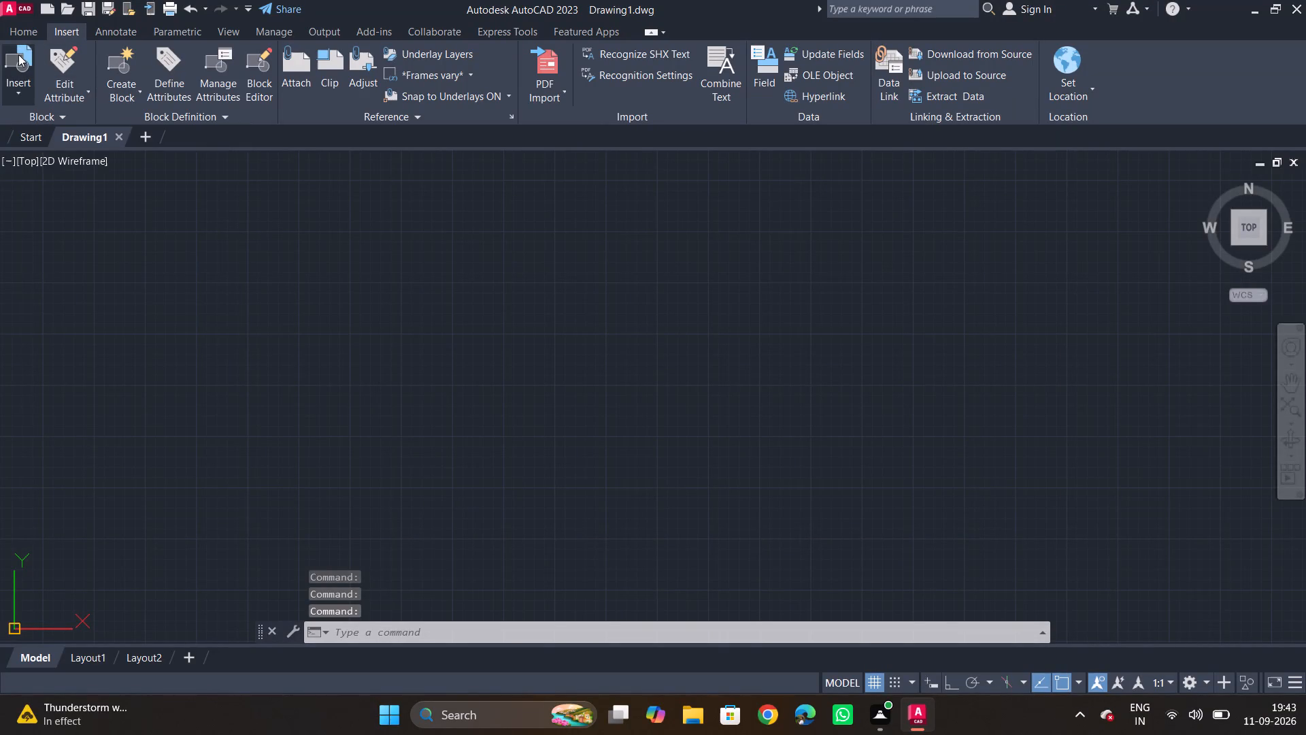
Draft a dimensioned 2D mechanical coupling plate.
Turn on command logging with the LOGFILEON command.
left_click(9, 28)
left_click(36, 34)
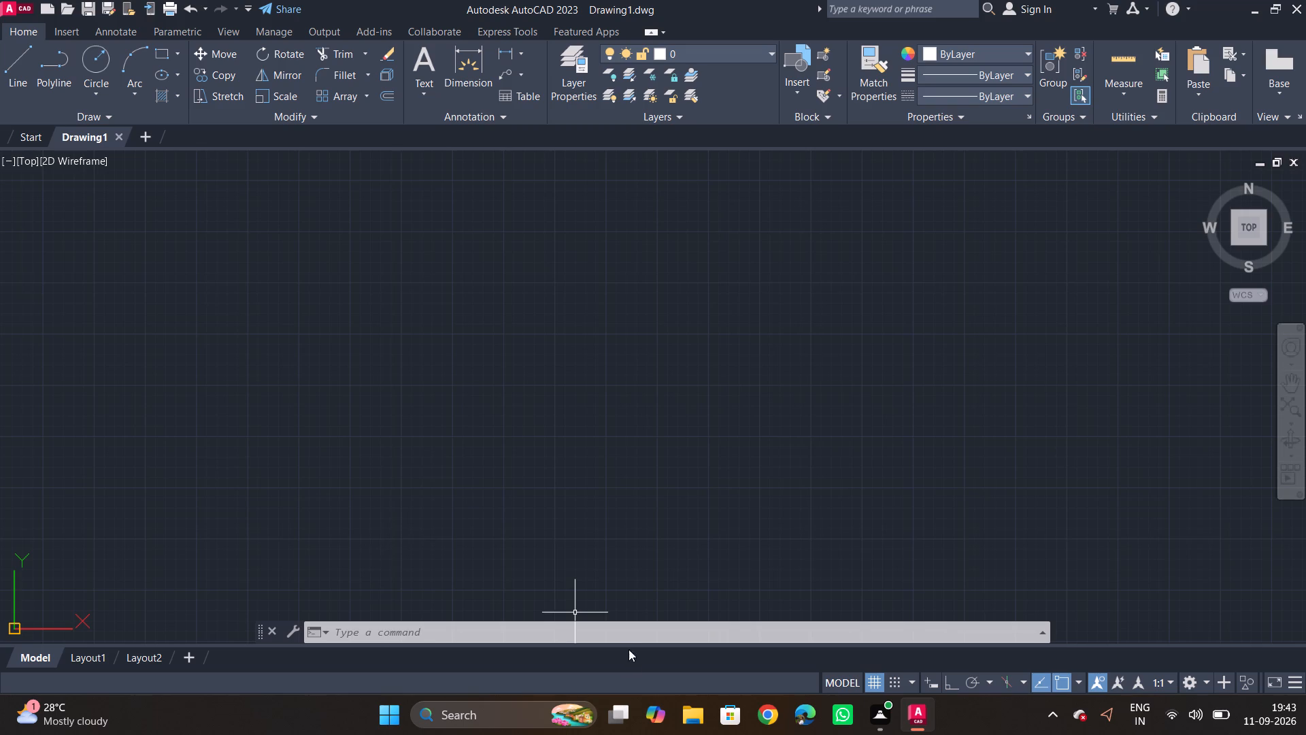
left_click(471, 634)
type("LOG")
type("FILEON")
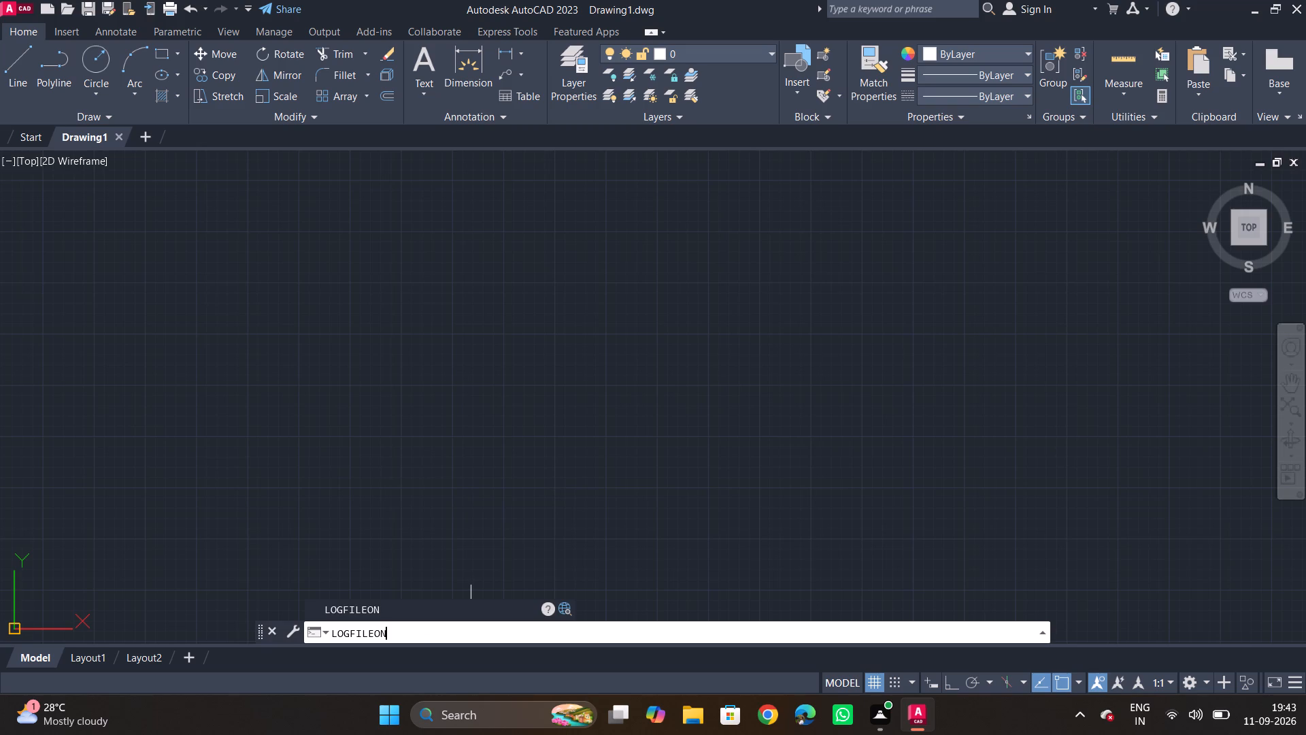
key("Return")
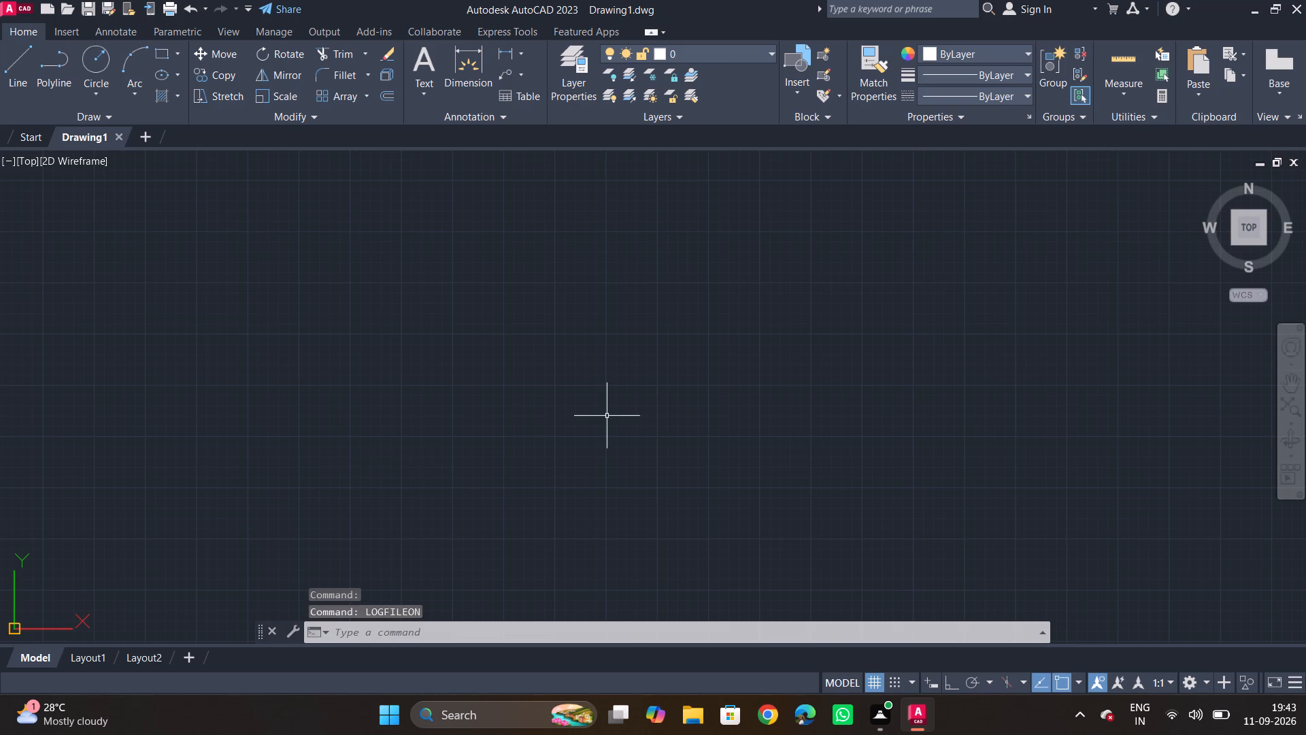
Draw a circle with radius 7.5 in the empty drawing.
type("C")
key("space")
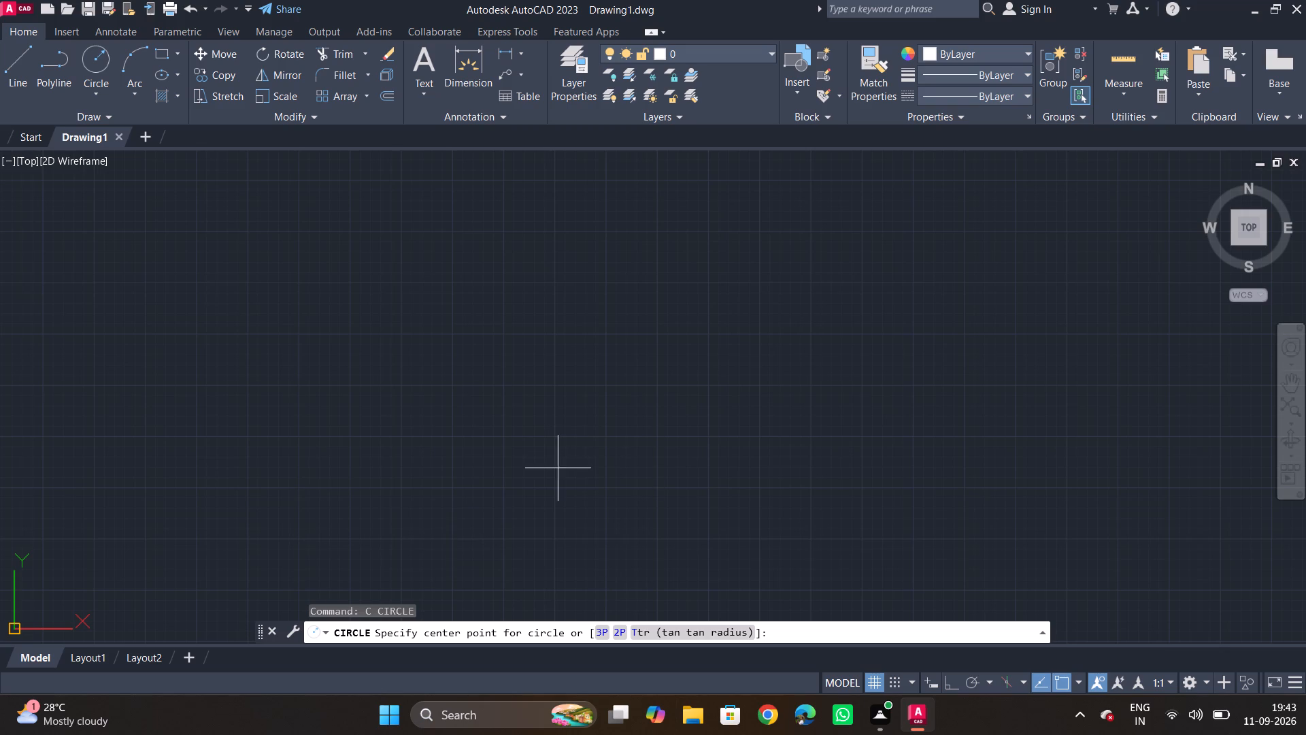
key("c")
key("space")
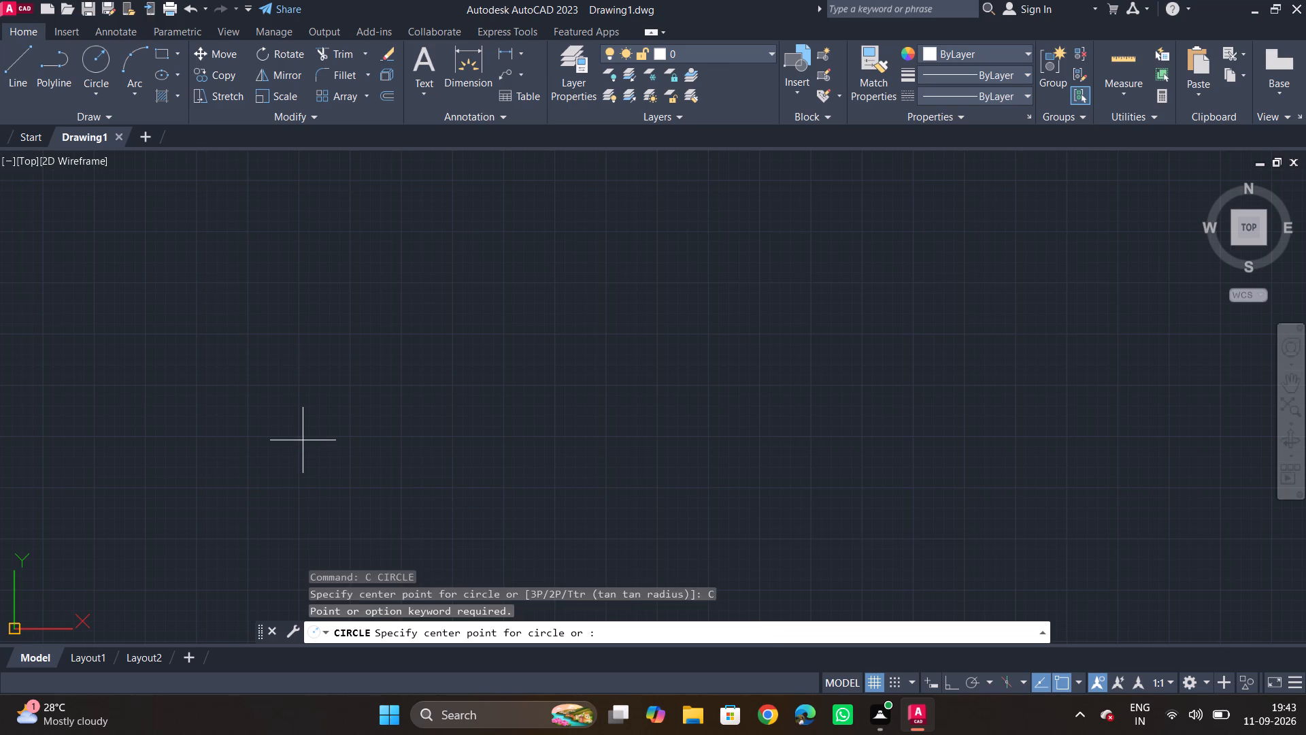
left_click(303, 440)
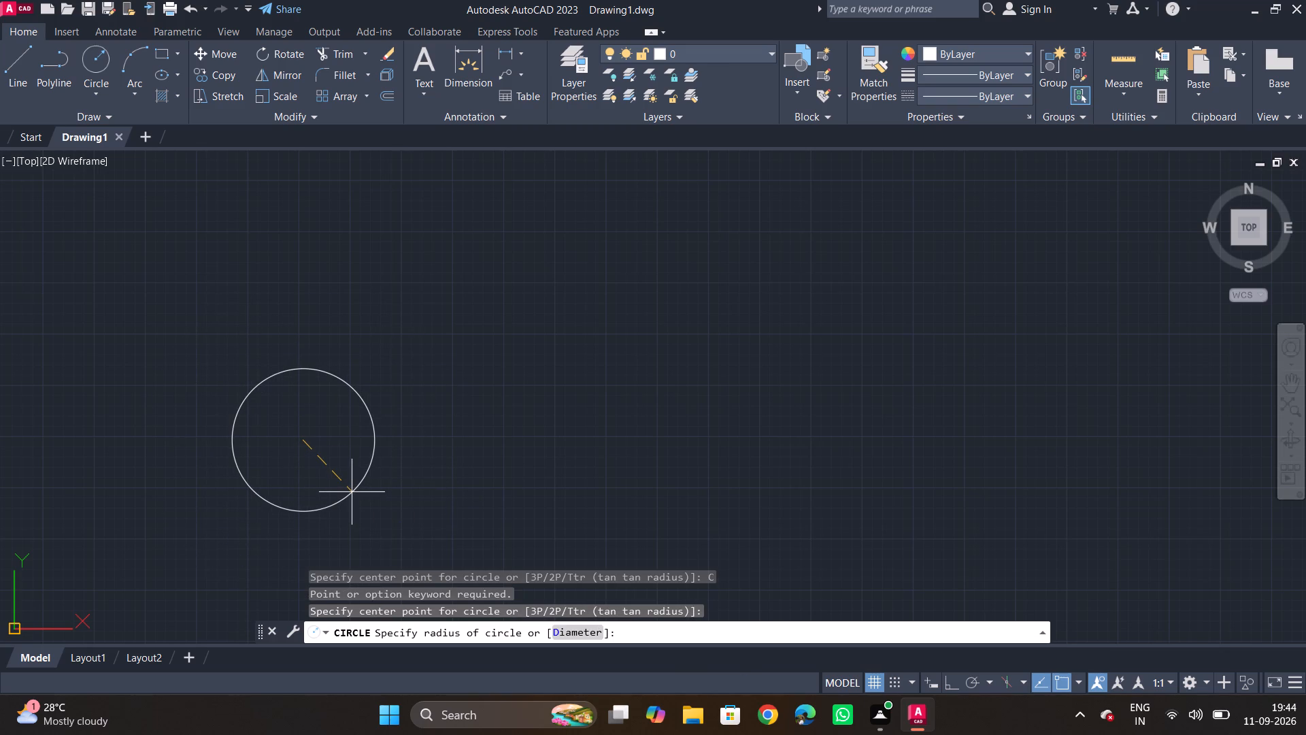
type("7.5")
key("Return")
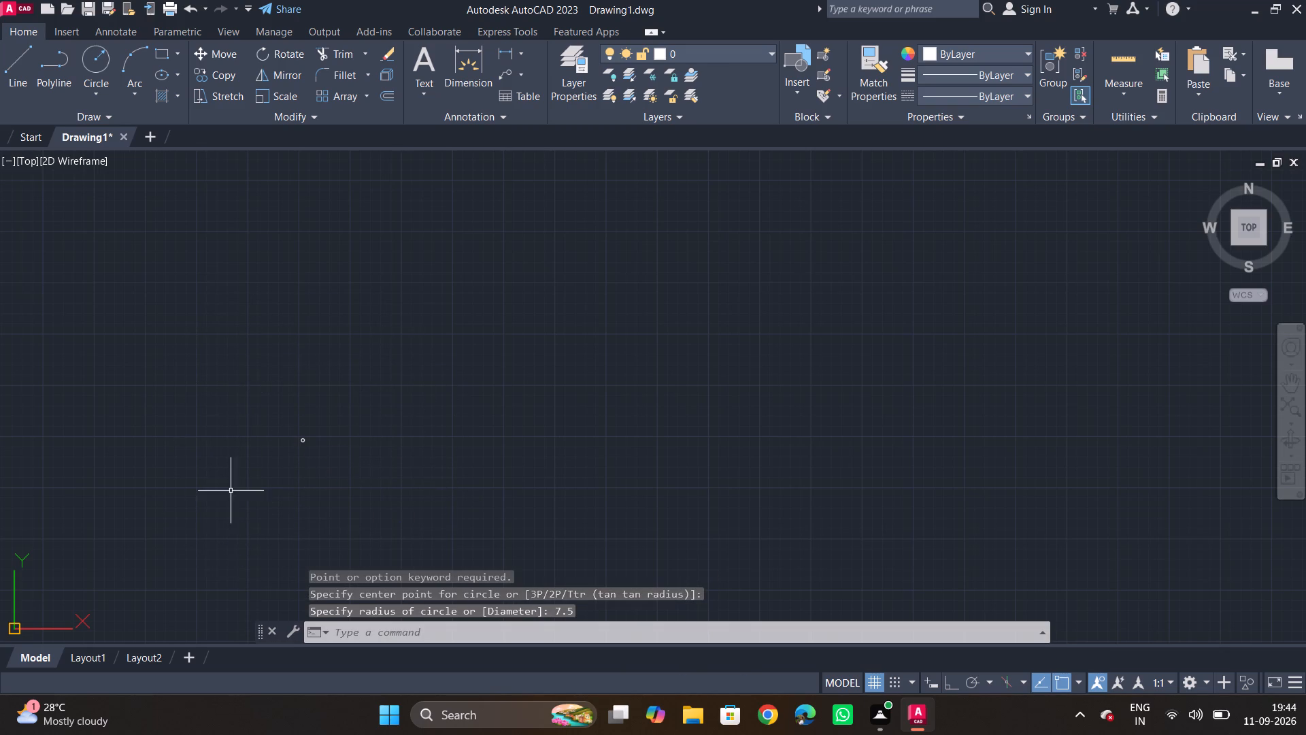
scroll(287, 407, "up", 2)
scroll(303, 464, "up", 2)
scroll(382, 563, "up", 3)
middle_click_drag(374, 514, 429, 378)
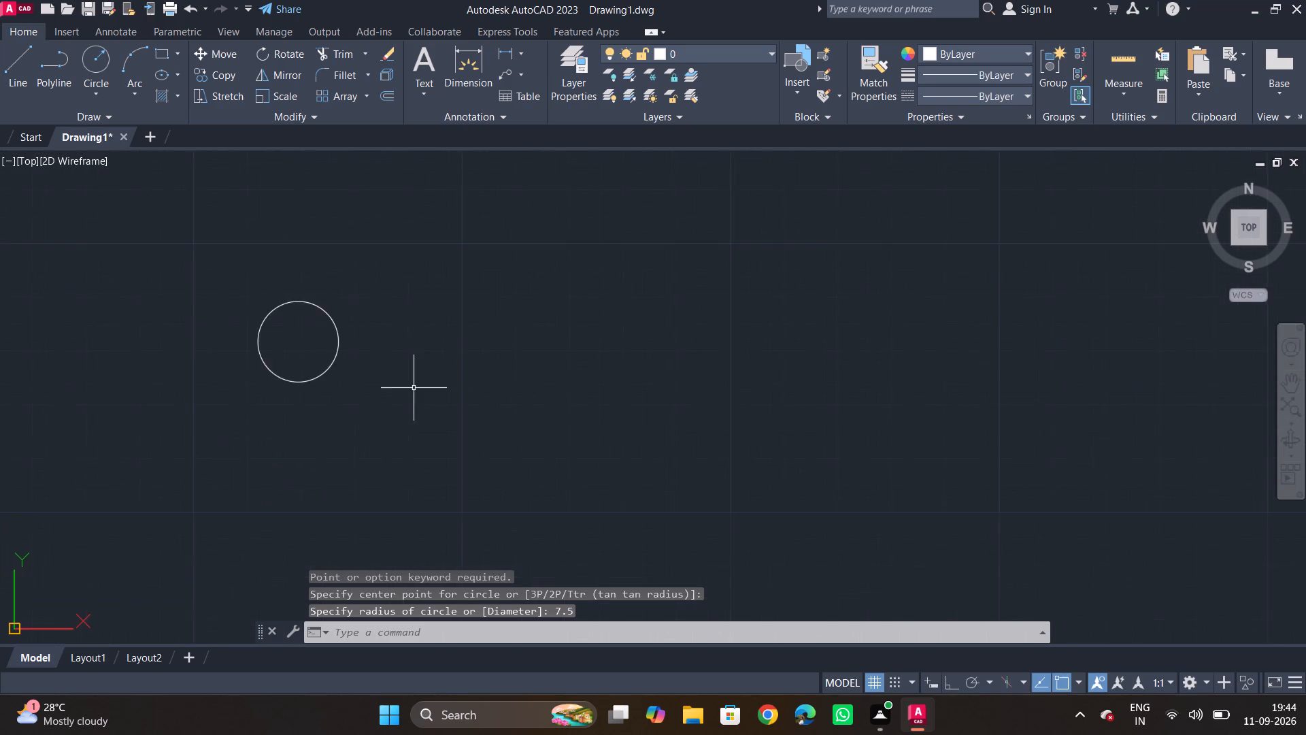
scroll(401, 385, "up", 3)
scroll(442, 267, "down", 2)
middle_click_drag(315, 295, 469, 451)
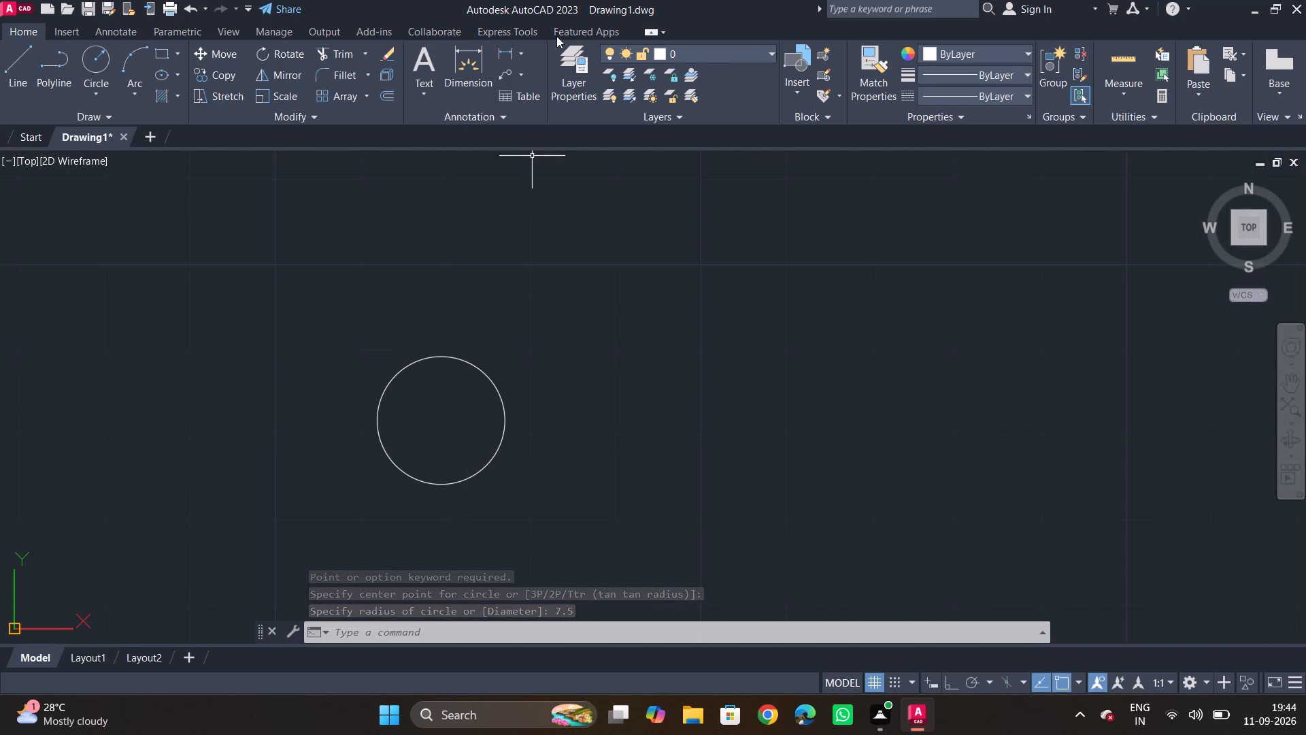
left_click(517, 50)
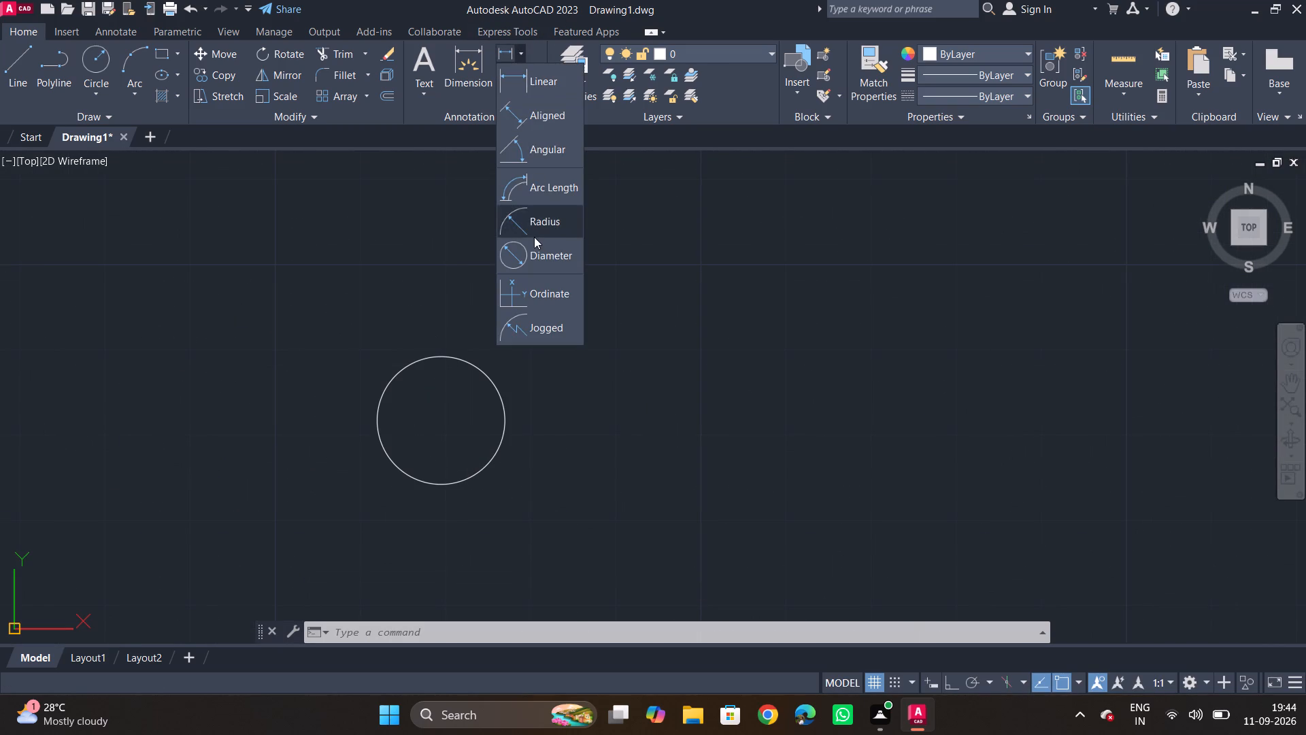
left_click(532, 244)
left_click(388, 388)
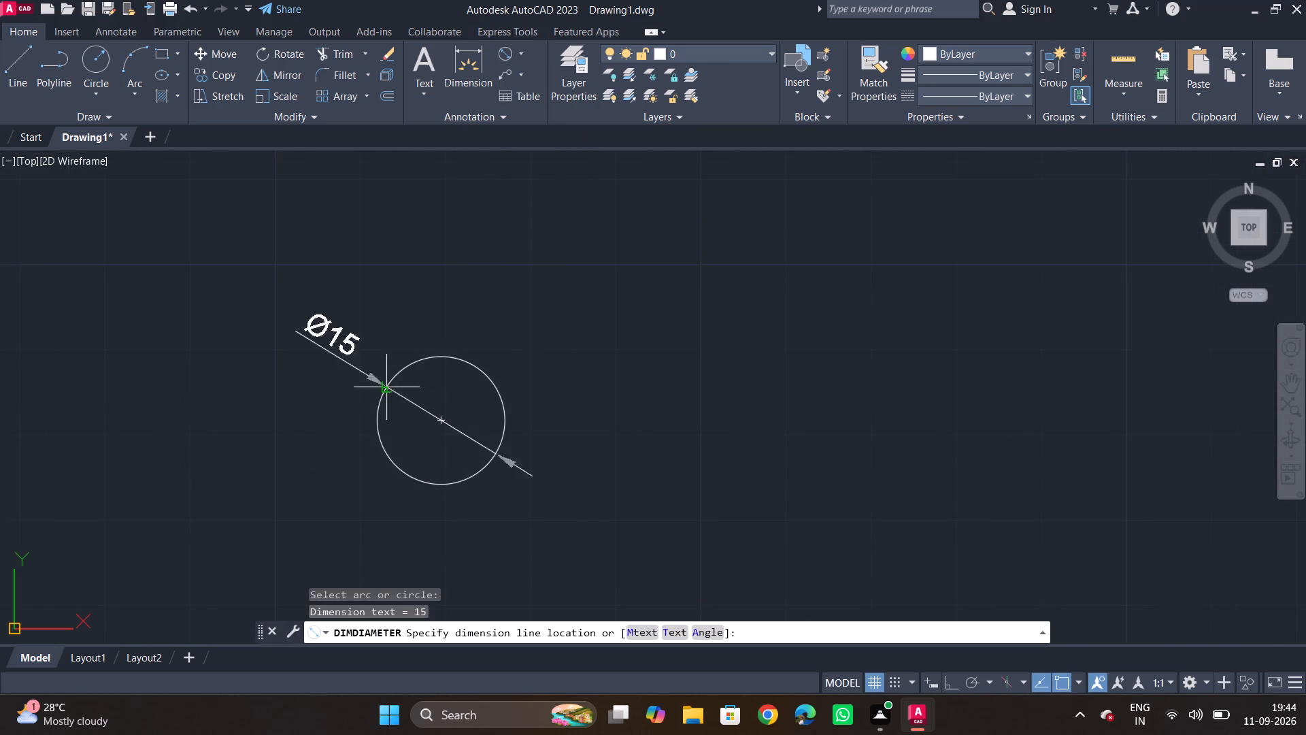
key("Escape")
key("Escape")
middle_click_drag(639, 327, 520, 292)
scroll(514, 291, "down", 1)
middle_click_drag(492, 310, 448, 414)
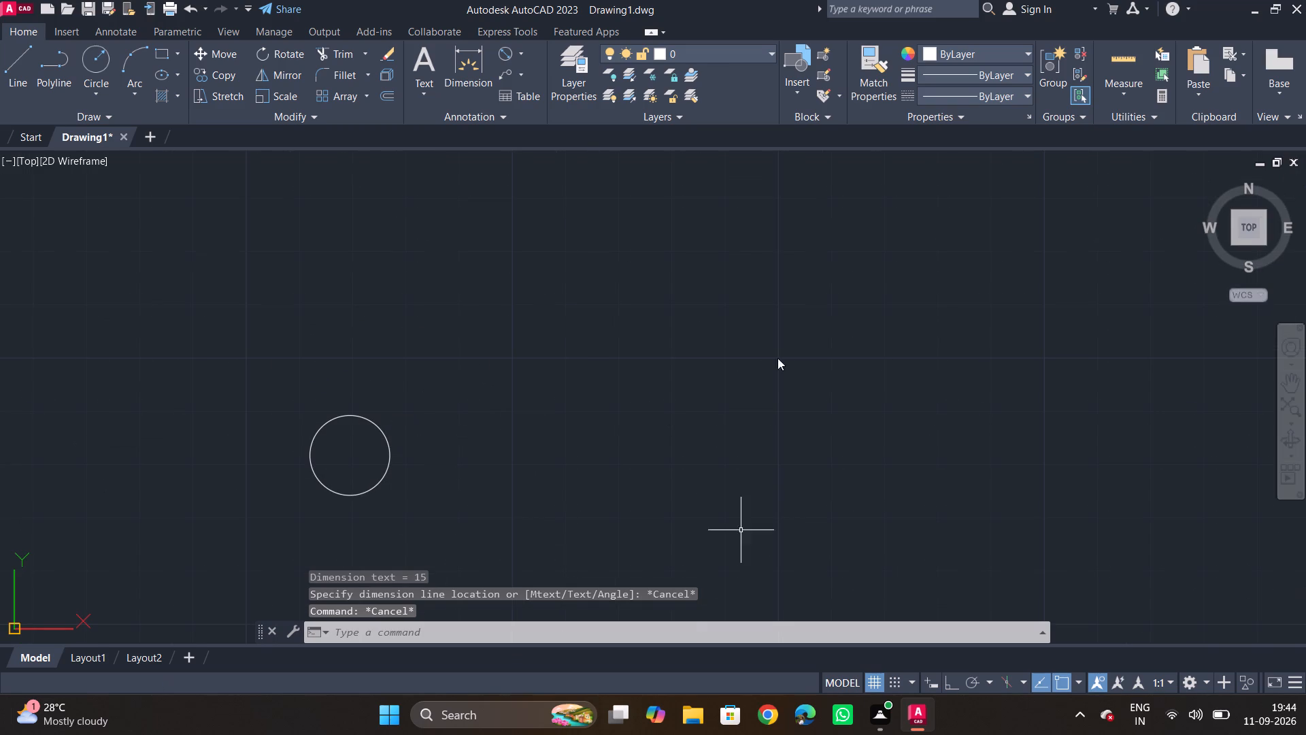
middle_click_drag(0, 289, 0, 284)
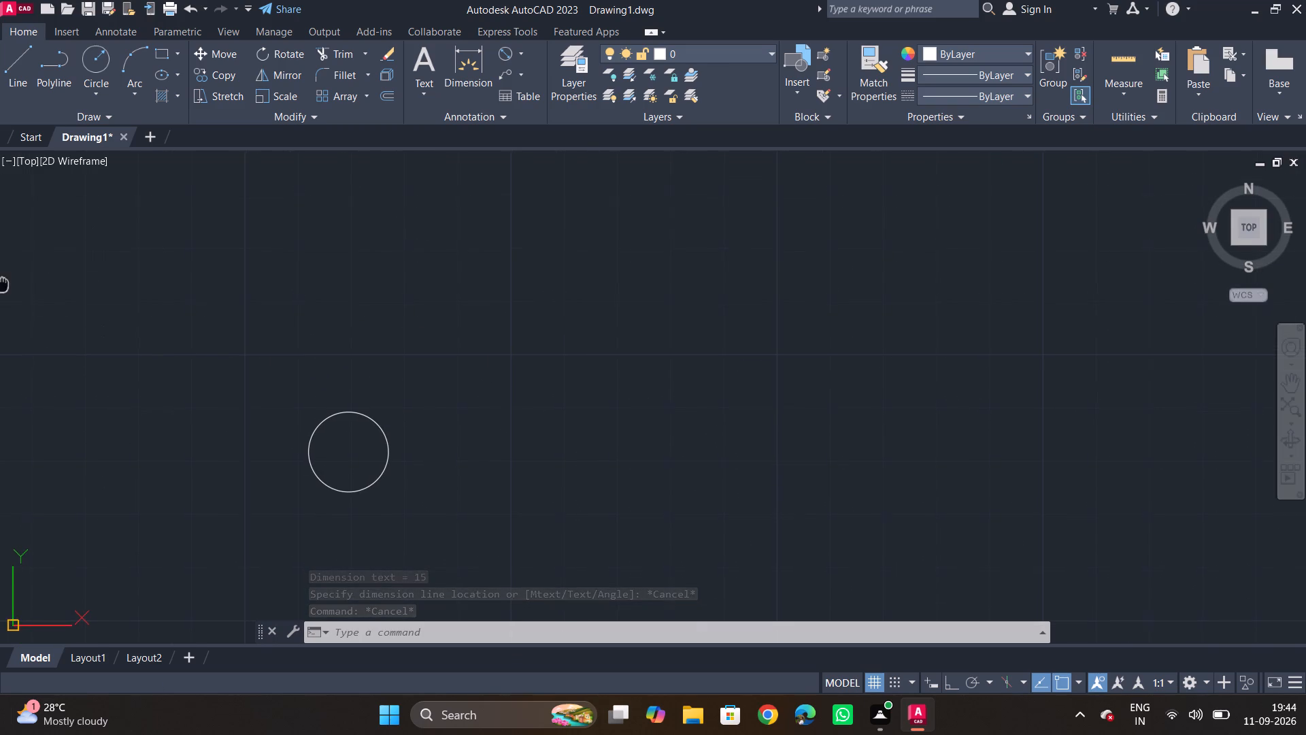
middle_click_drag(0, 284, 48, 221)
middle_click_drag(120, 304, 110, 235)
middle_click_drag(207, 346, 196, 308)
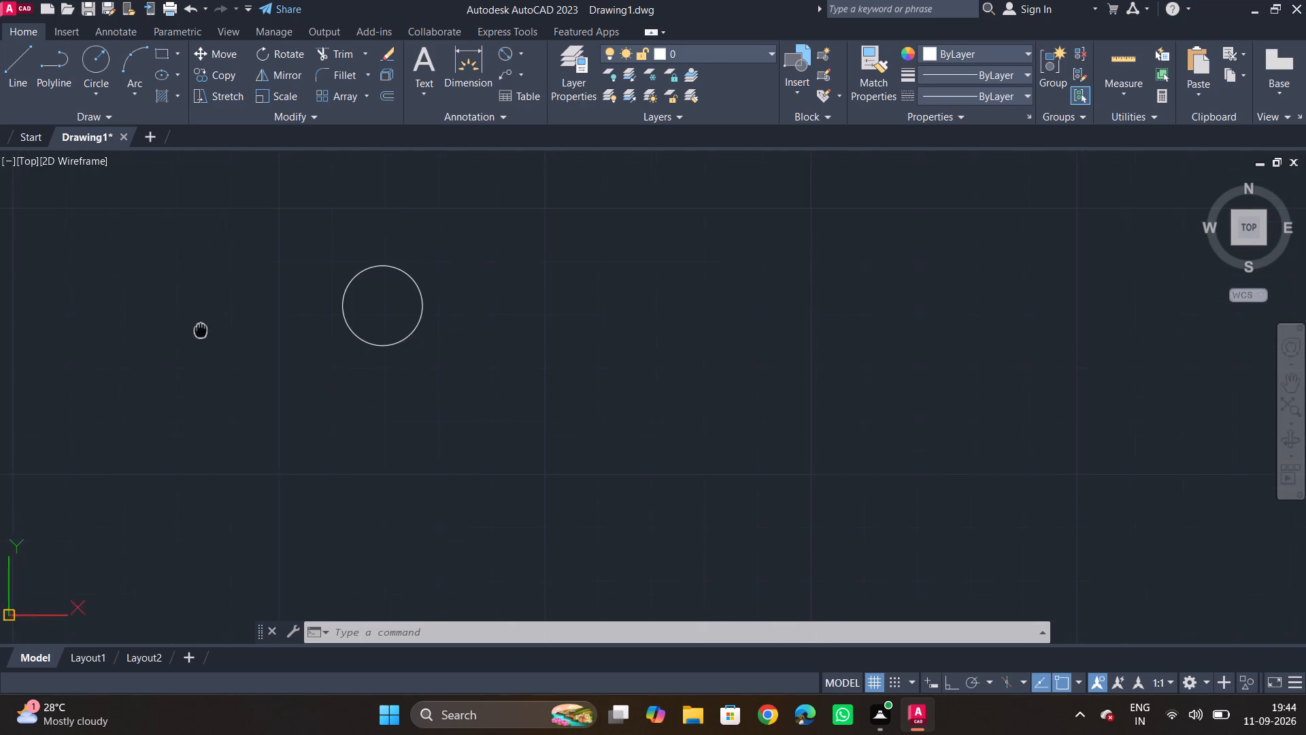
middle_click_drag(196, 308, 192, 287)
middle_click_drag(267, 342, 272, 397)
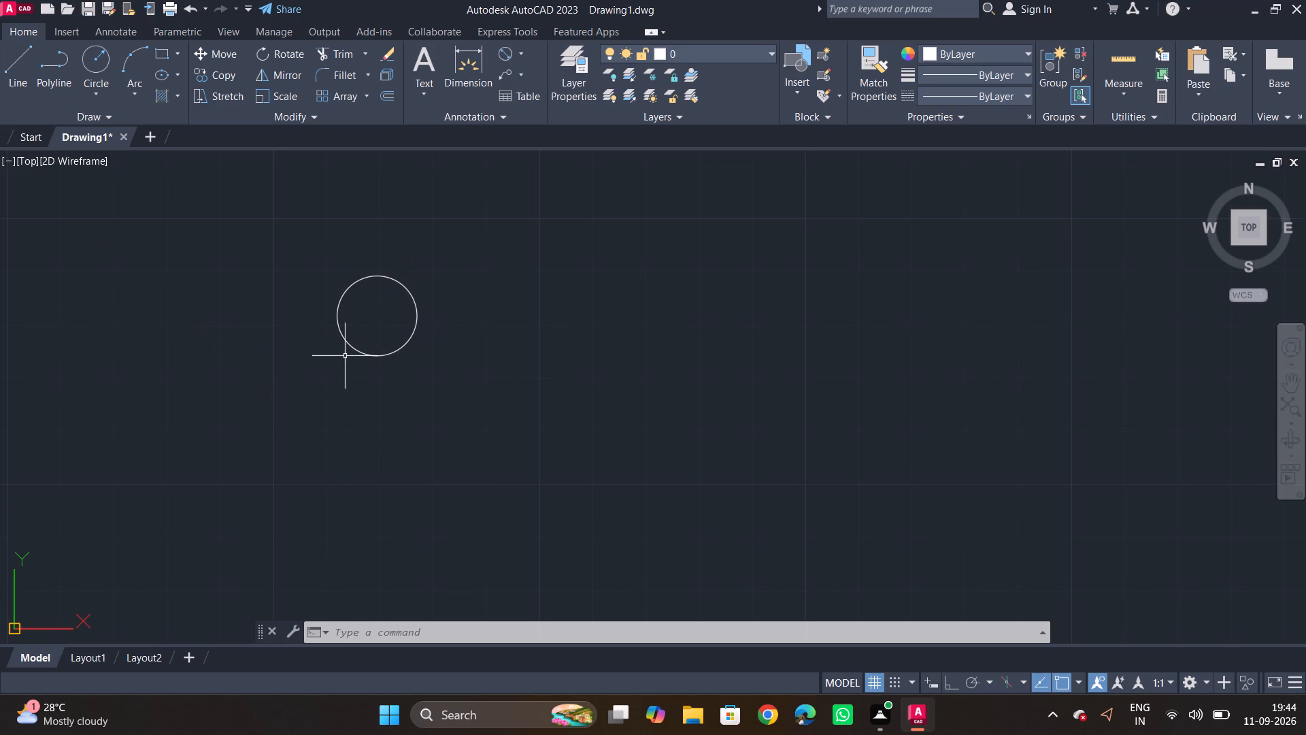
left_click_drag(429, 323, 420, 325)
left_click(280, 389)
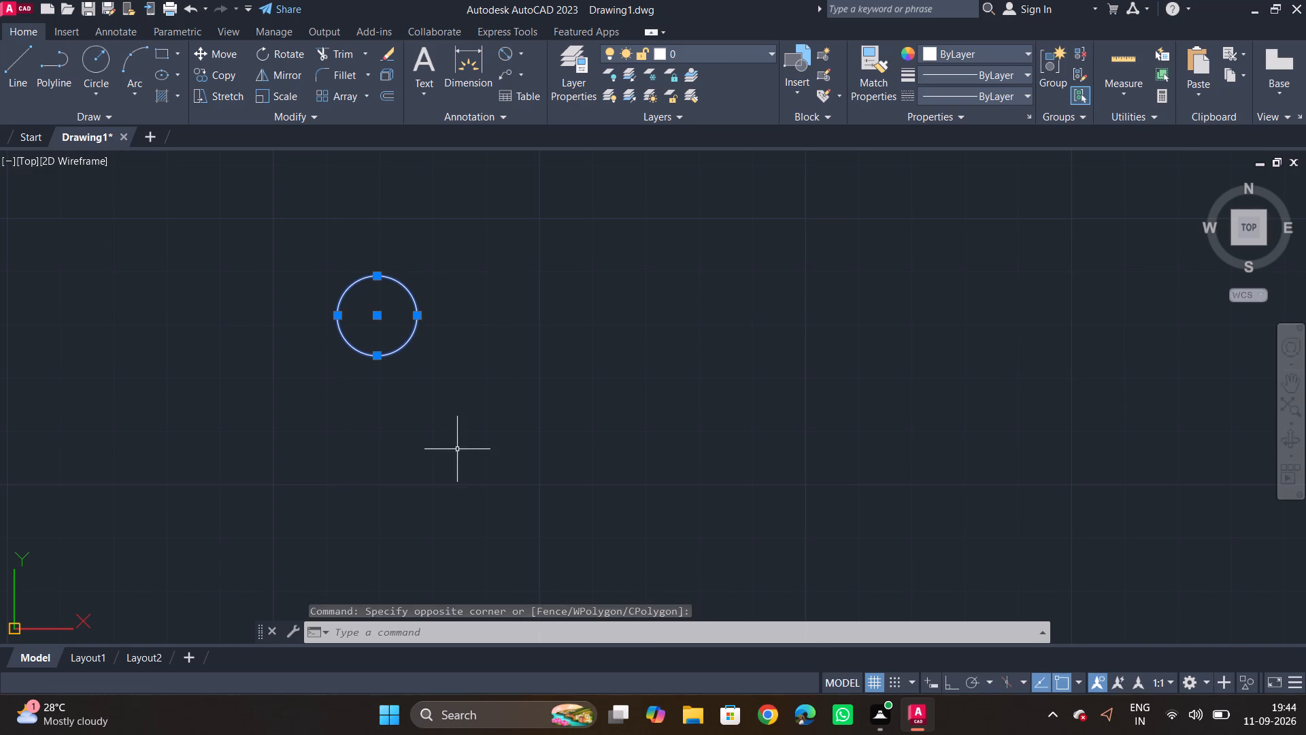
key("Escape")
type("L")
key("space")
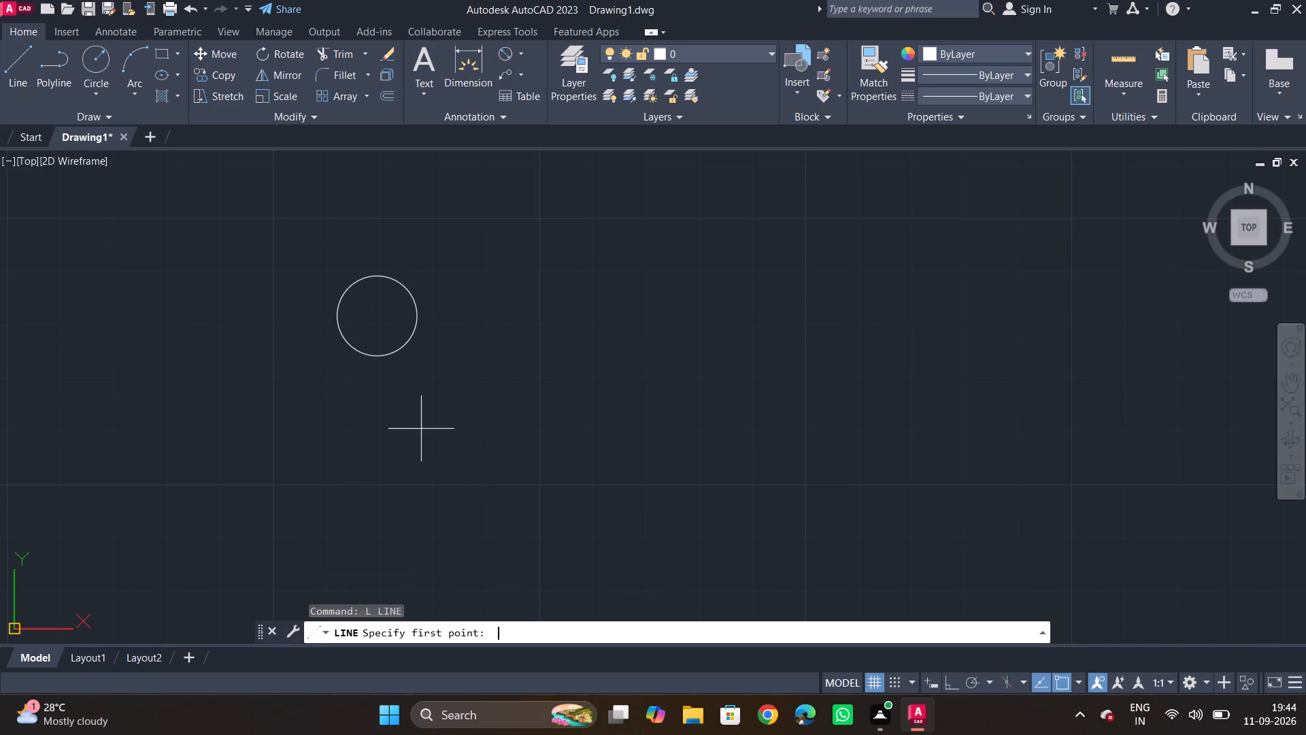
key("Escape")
Draw a concentric circle with radius 12 around the centre of the existing circle.
type("C")
key("space")
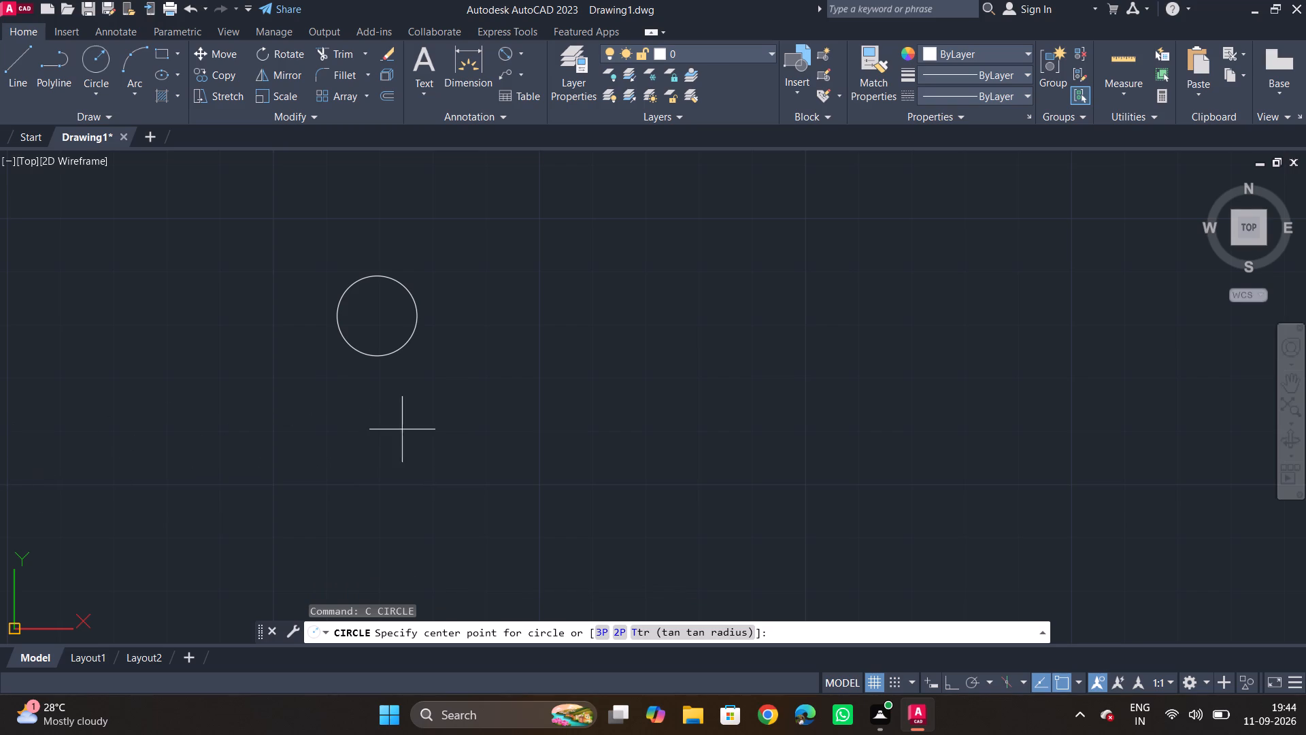
left_click(378, 318)
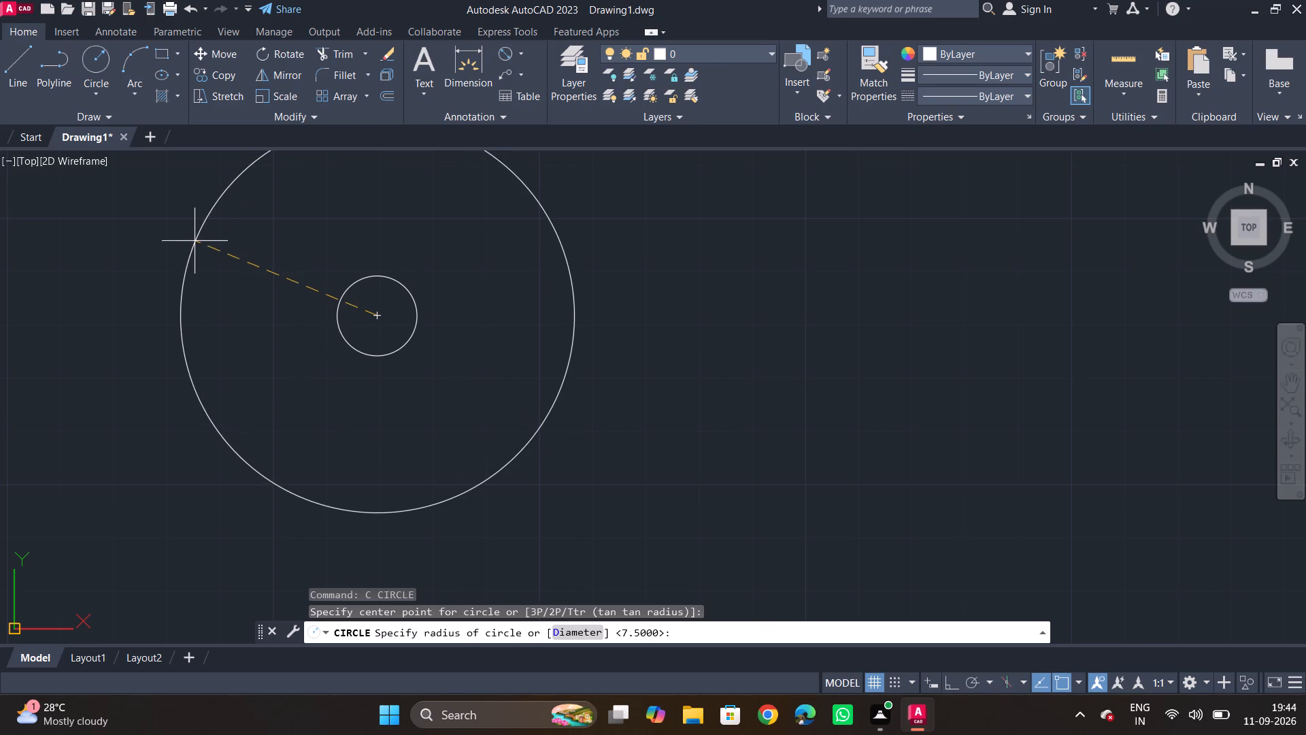
type("12")
key("Return")
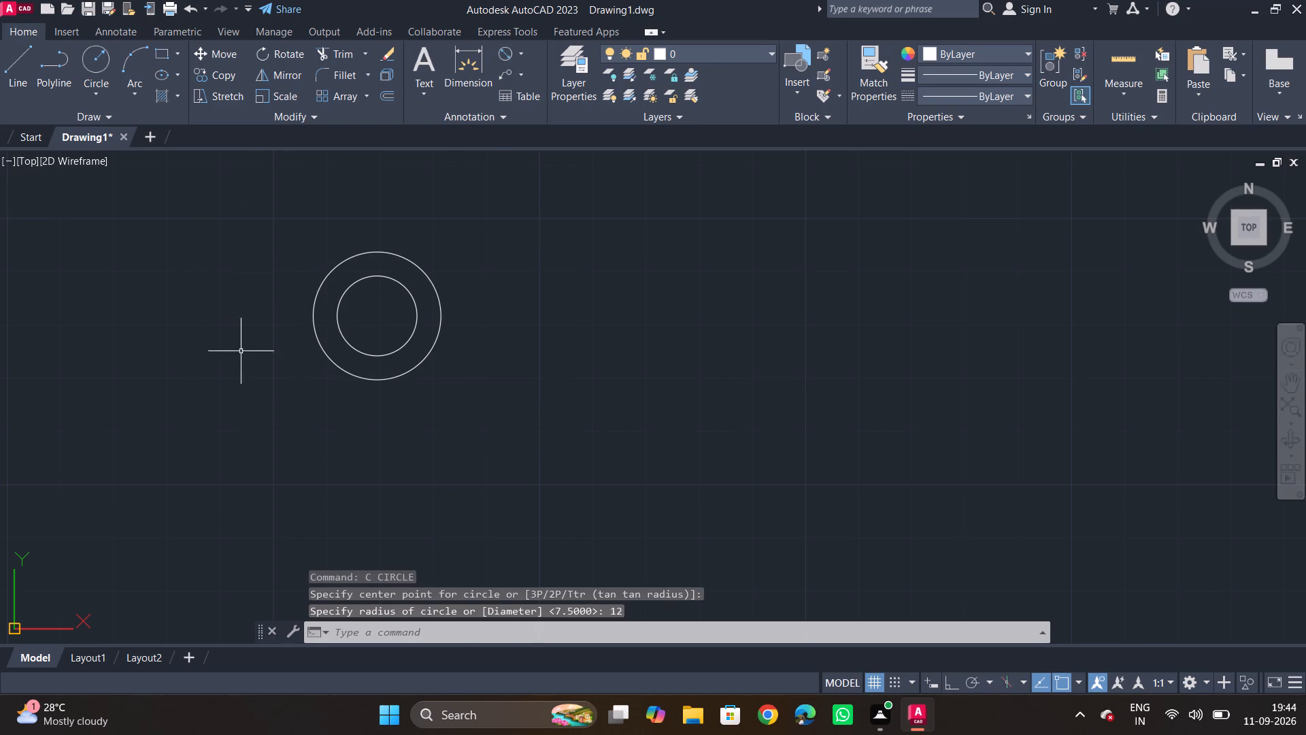
Draw a 14-unit line straight down from the outer circle's left quadrant and turn Ortho mode on.
type("L")
key("space")
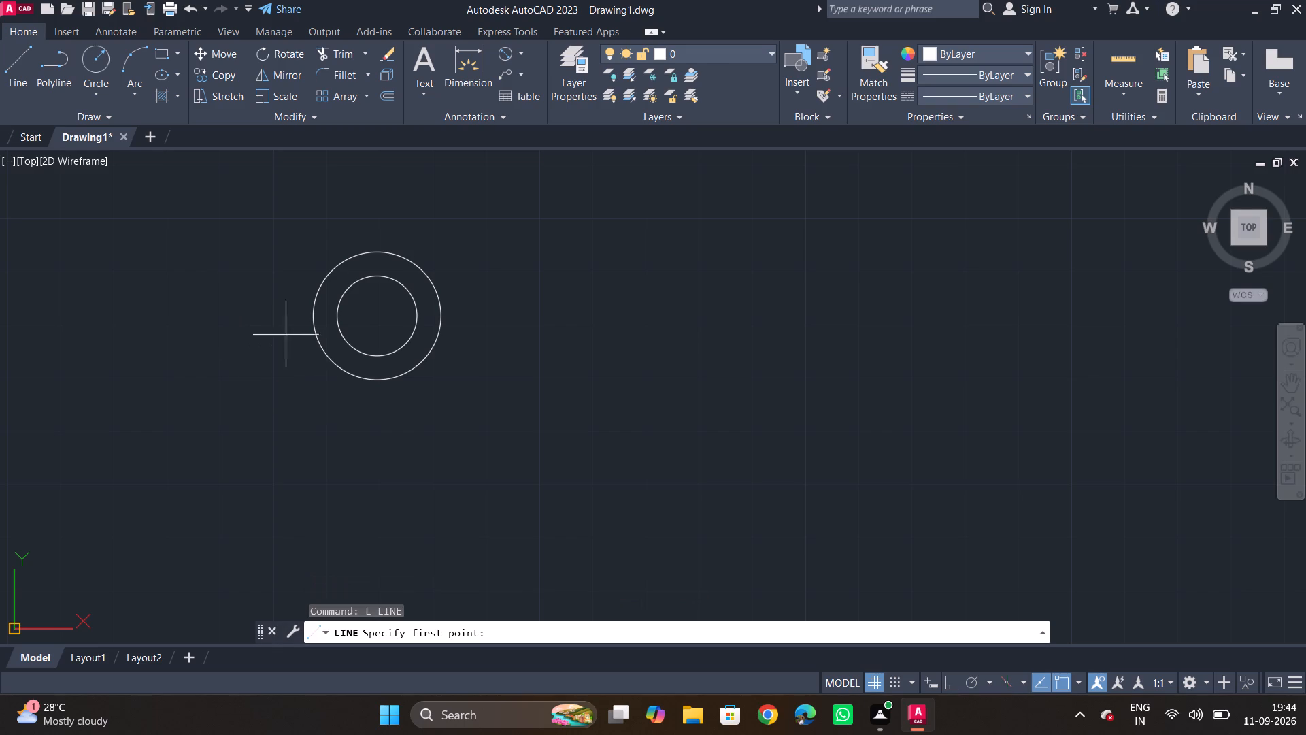
left_click(309, 316)
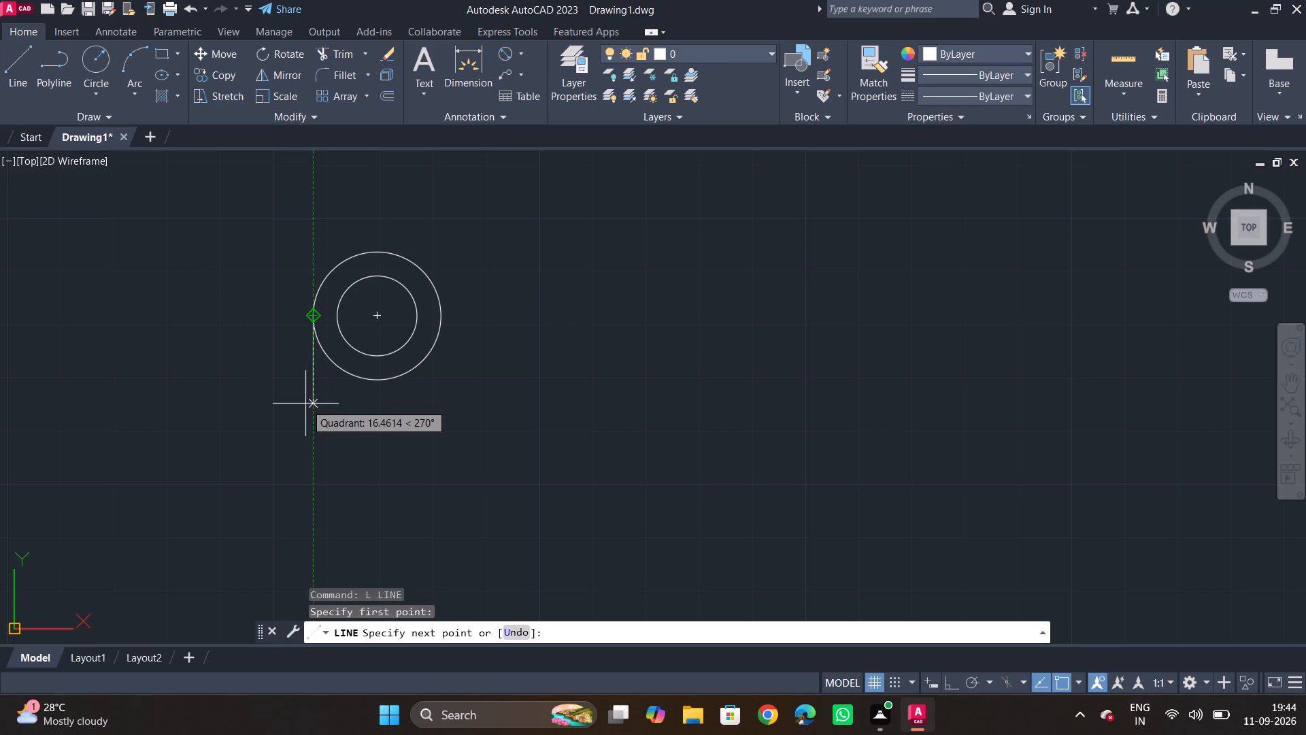
key("1")
key("4")
key("space")
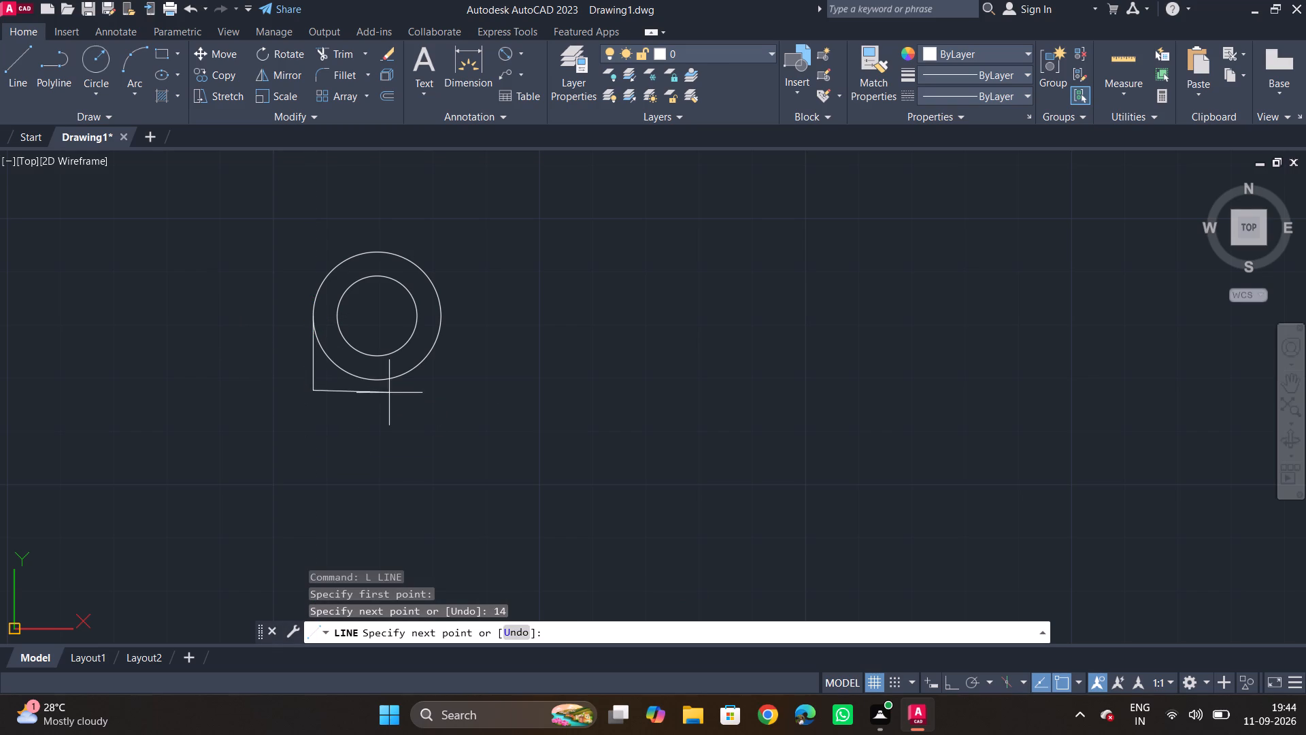
key("F8")
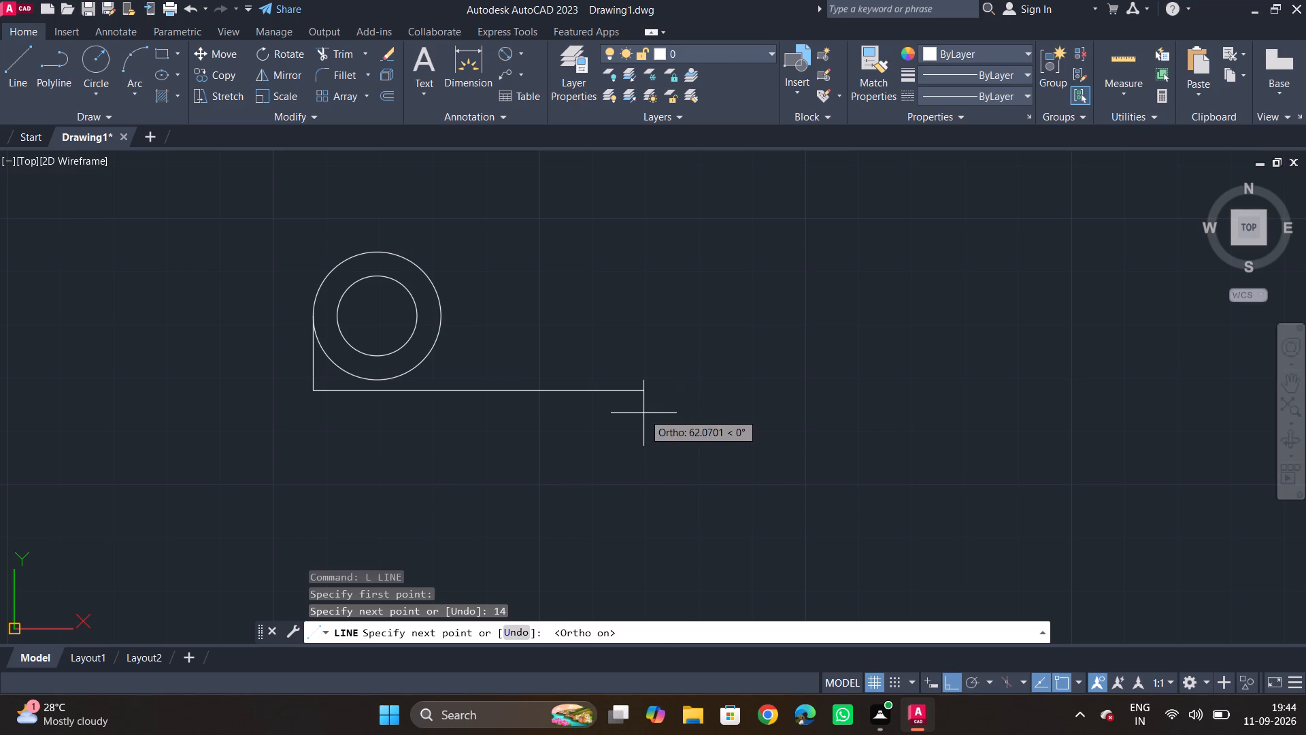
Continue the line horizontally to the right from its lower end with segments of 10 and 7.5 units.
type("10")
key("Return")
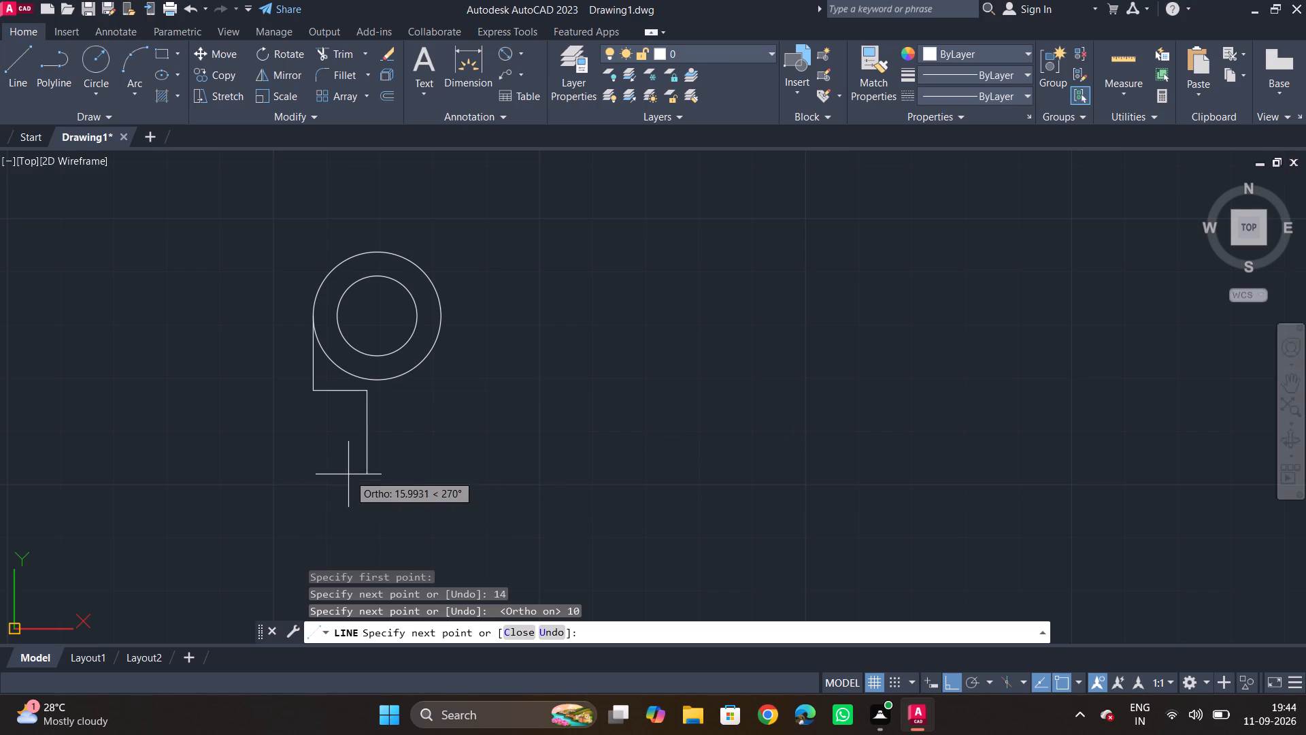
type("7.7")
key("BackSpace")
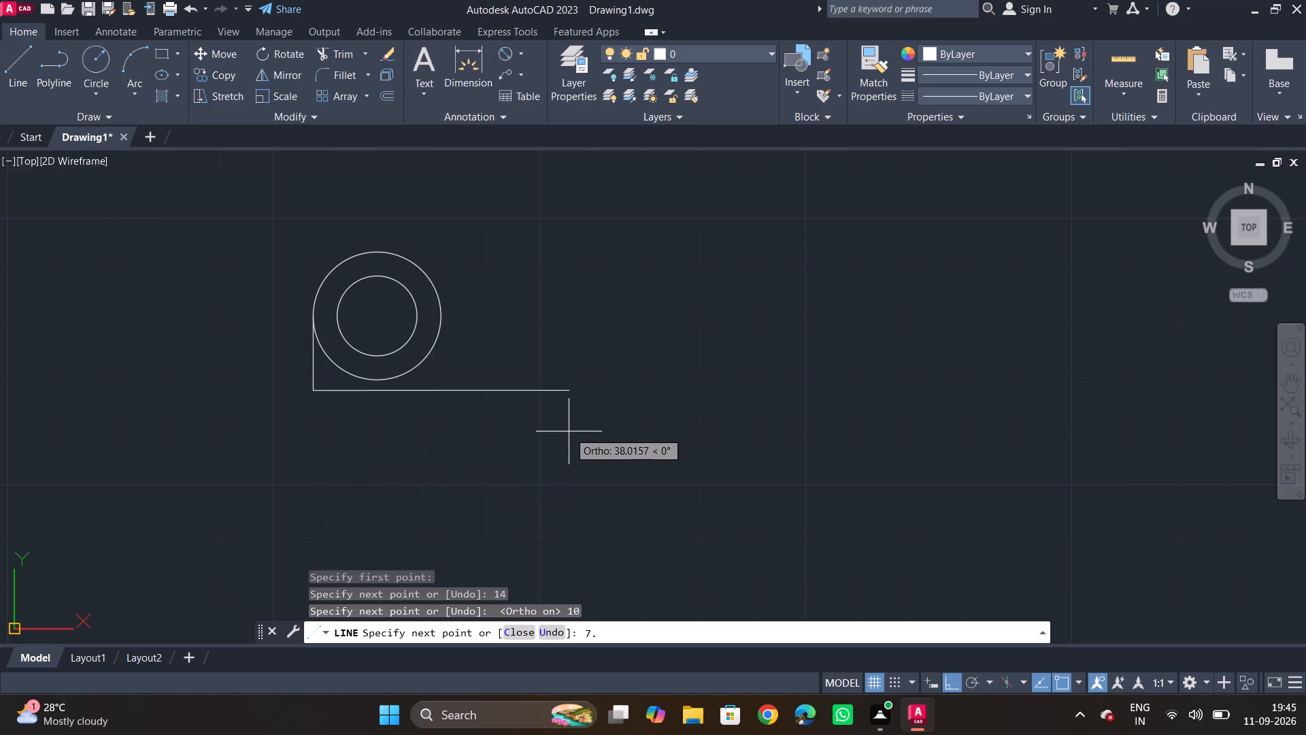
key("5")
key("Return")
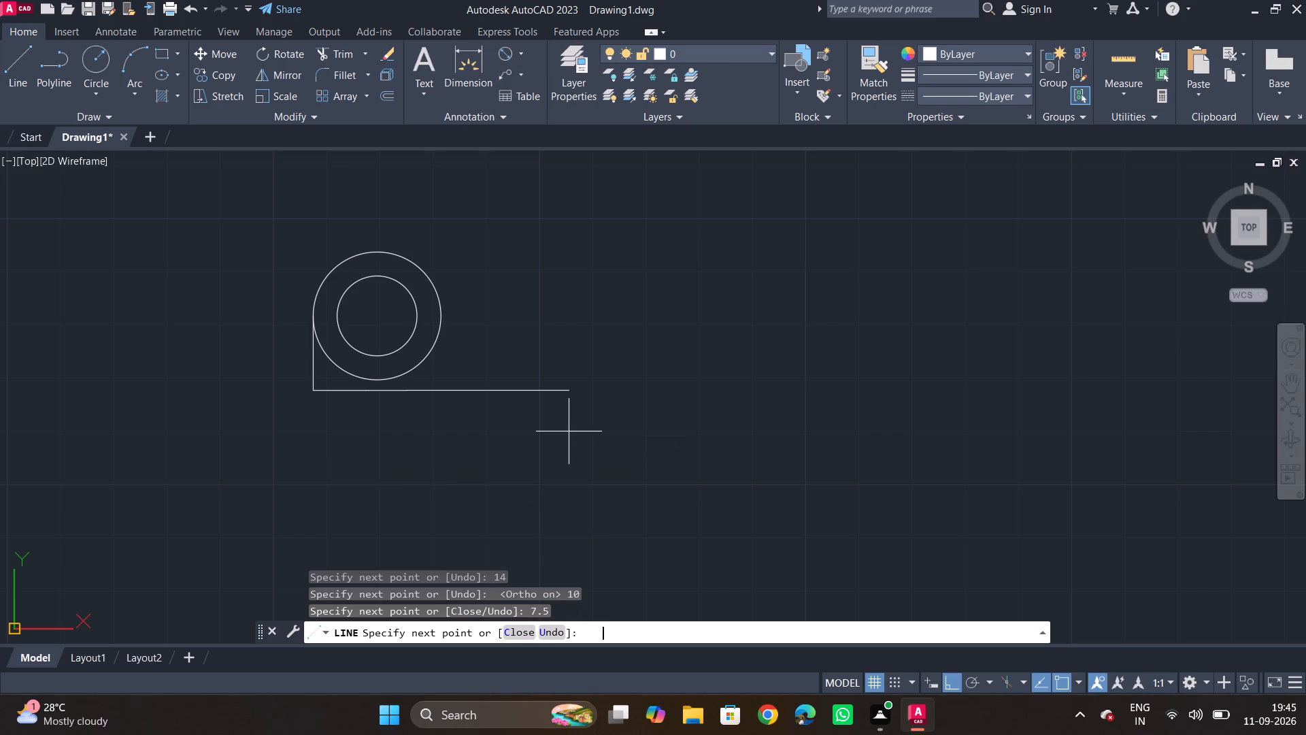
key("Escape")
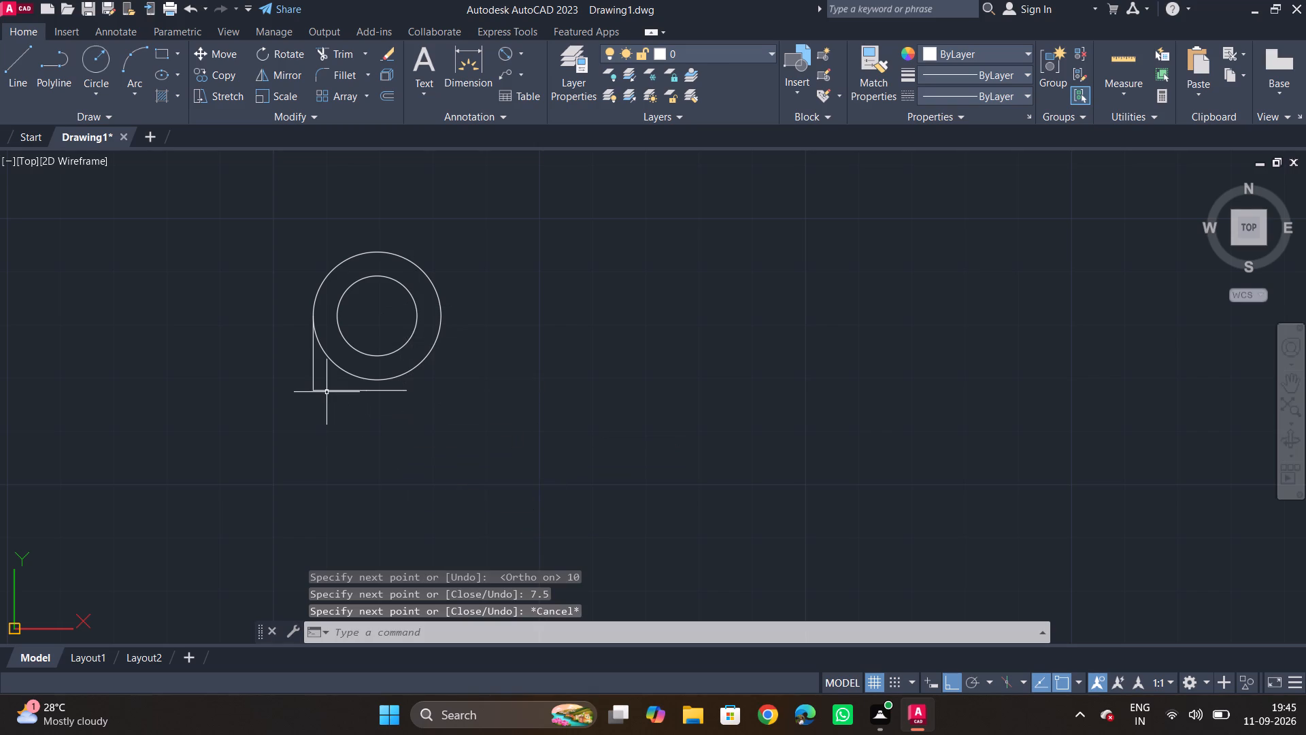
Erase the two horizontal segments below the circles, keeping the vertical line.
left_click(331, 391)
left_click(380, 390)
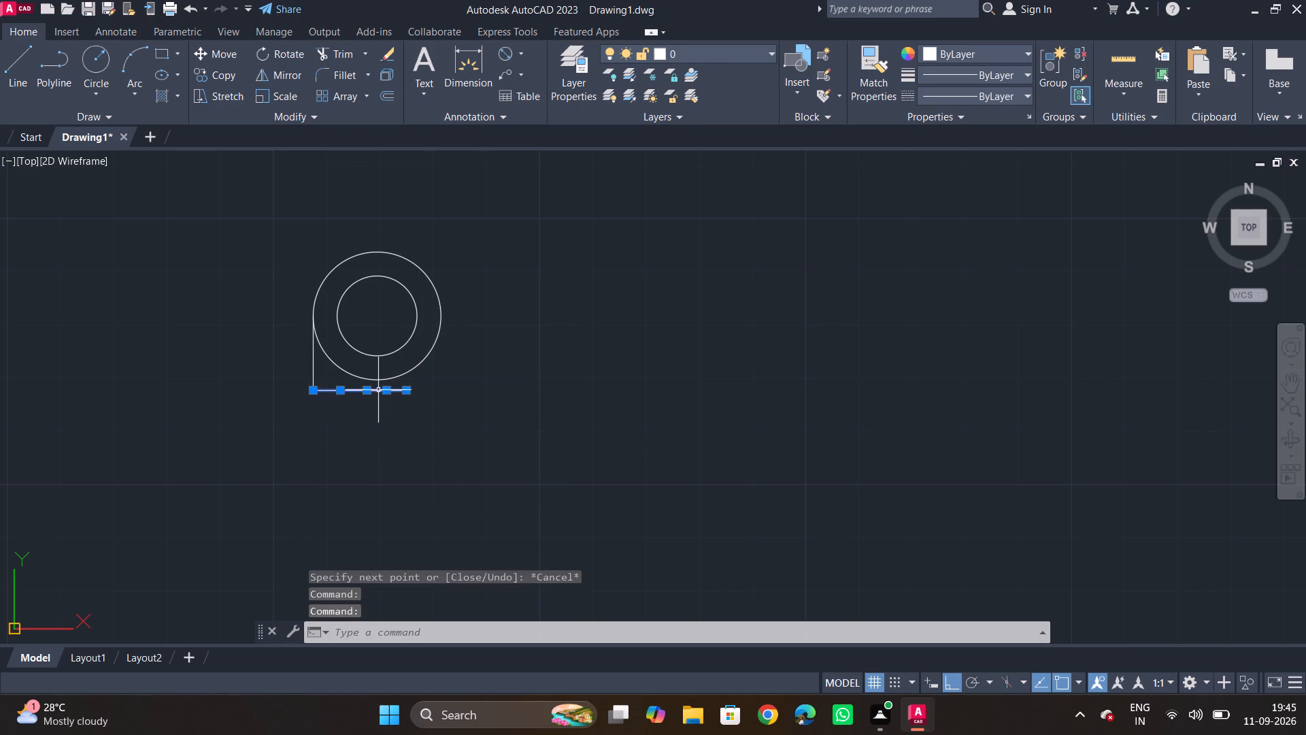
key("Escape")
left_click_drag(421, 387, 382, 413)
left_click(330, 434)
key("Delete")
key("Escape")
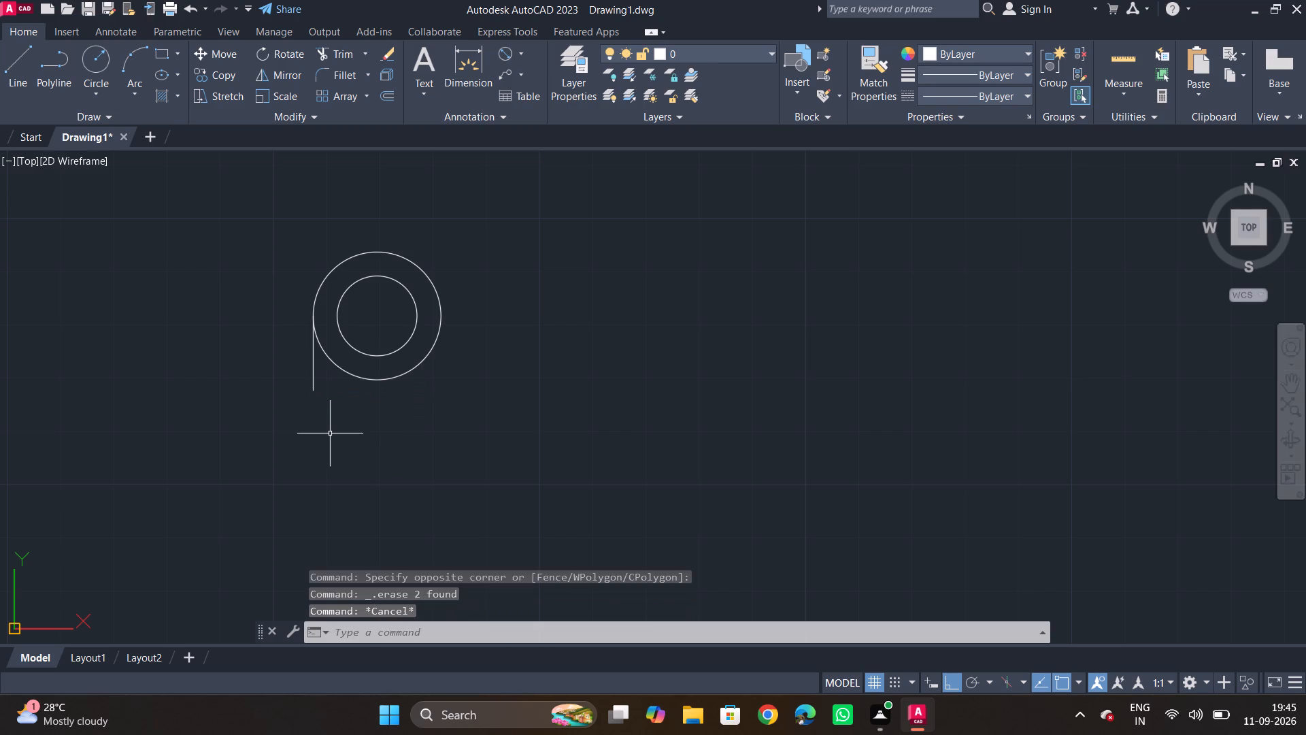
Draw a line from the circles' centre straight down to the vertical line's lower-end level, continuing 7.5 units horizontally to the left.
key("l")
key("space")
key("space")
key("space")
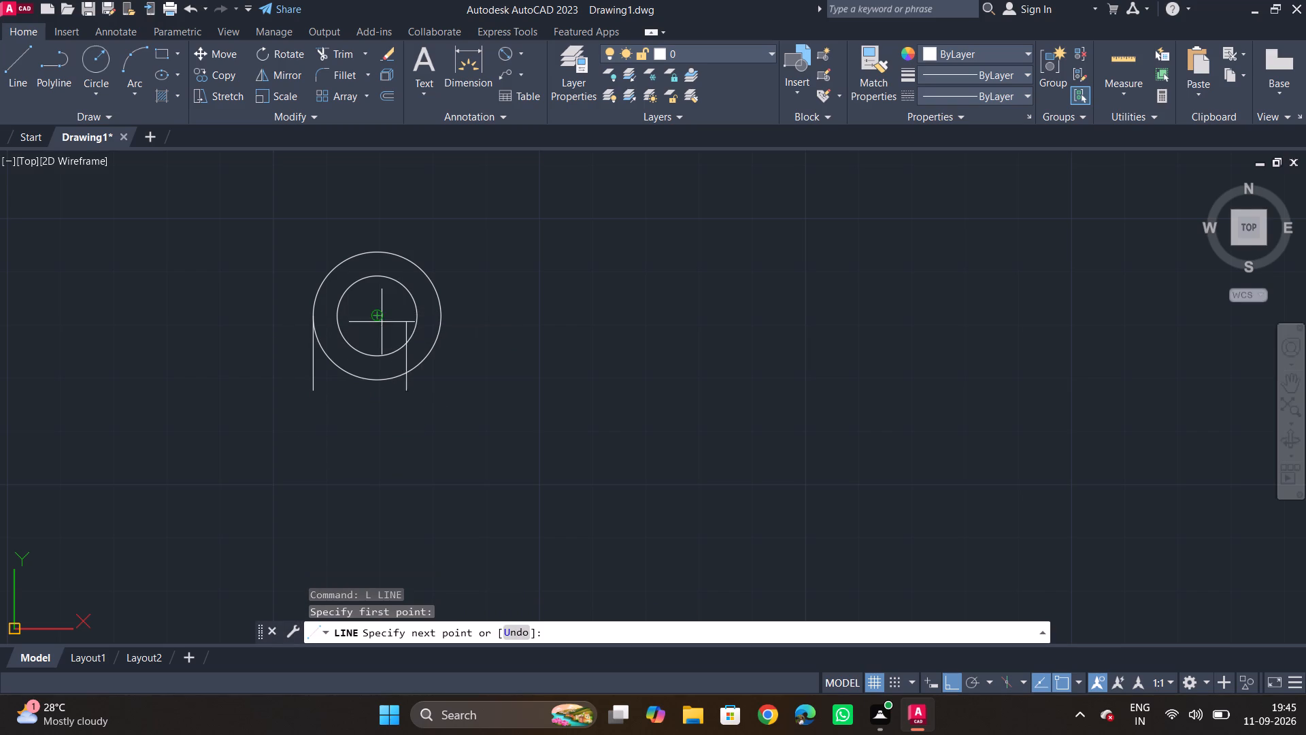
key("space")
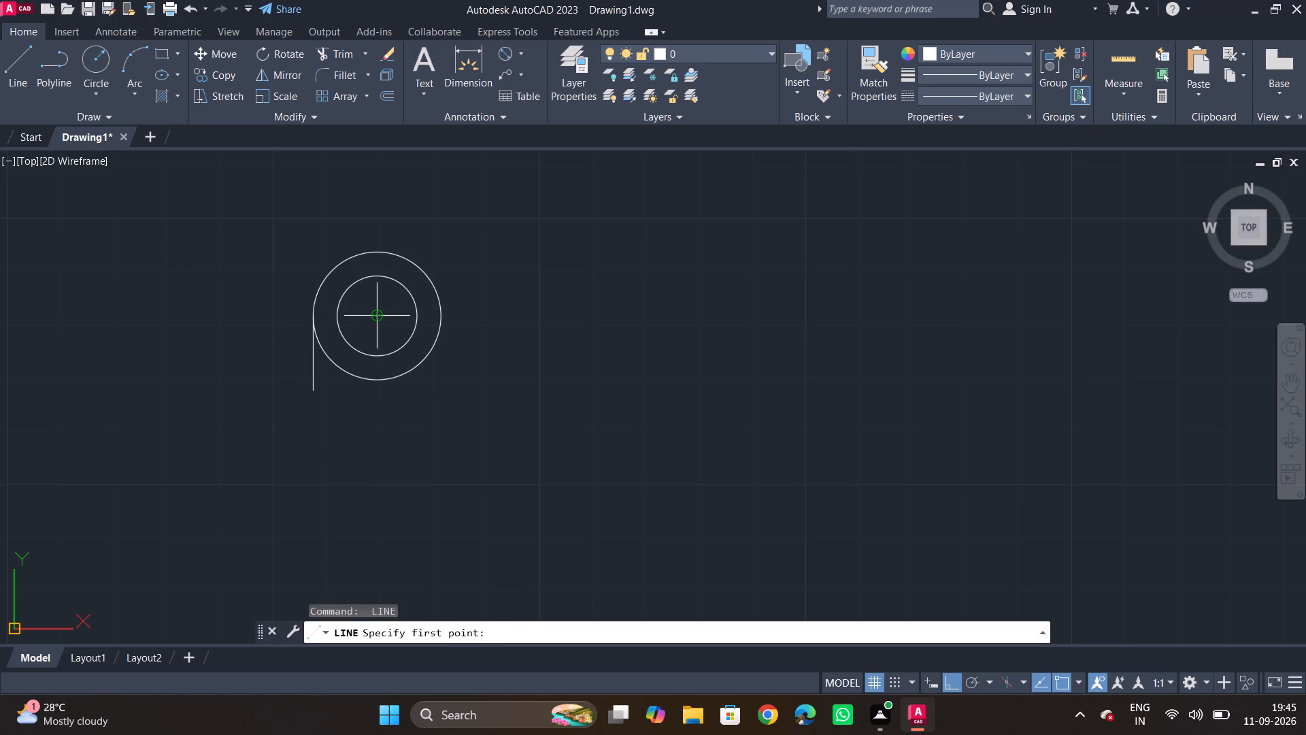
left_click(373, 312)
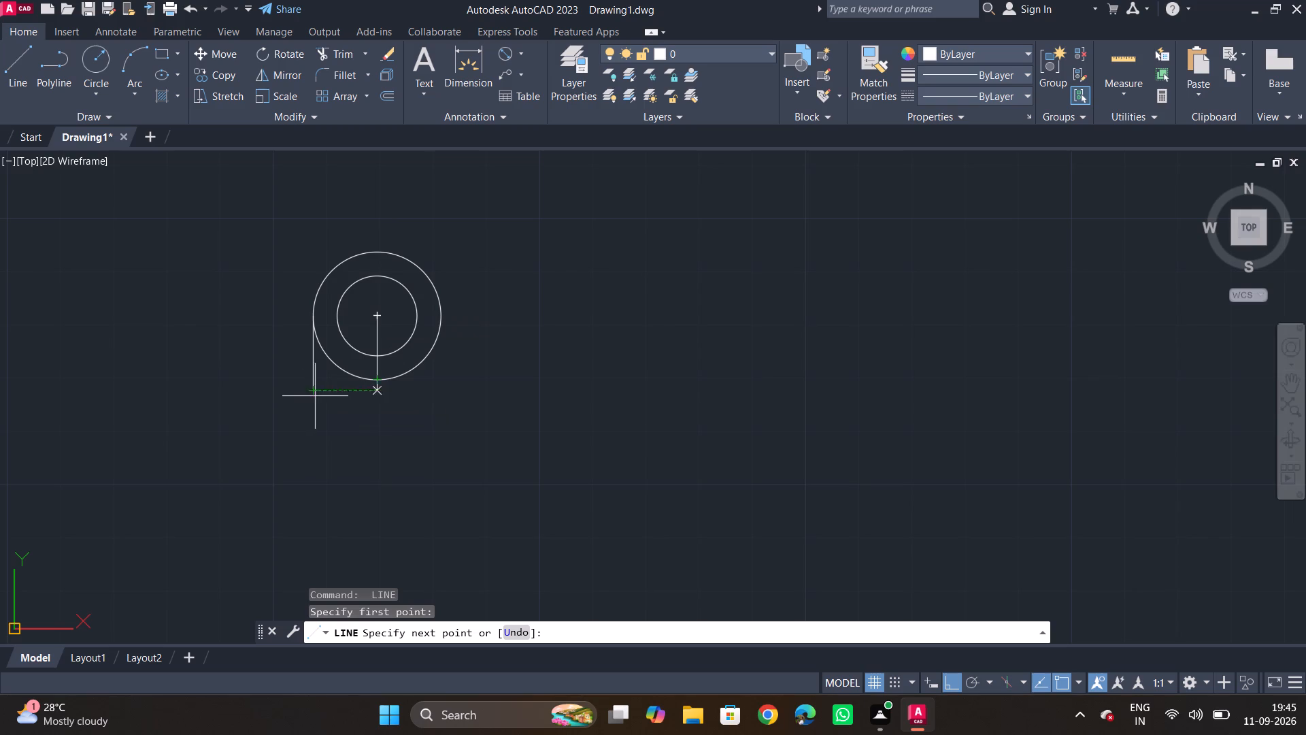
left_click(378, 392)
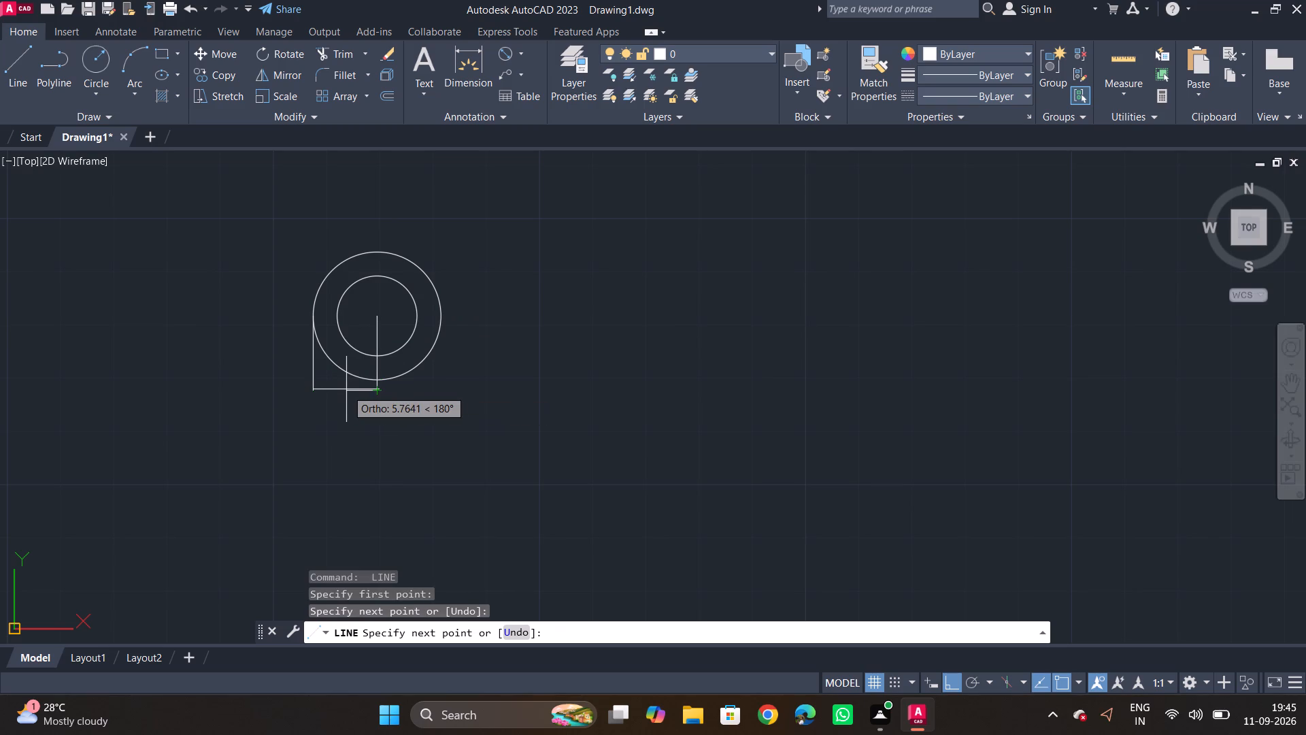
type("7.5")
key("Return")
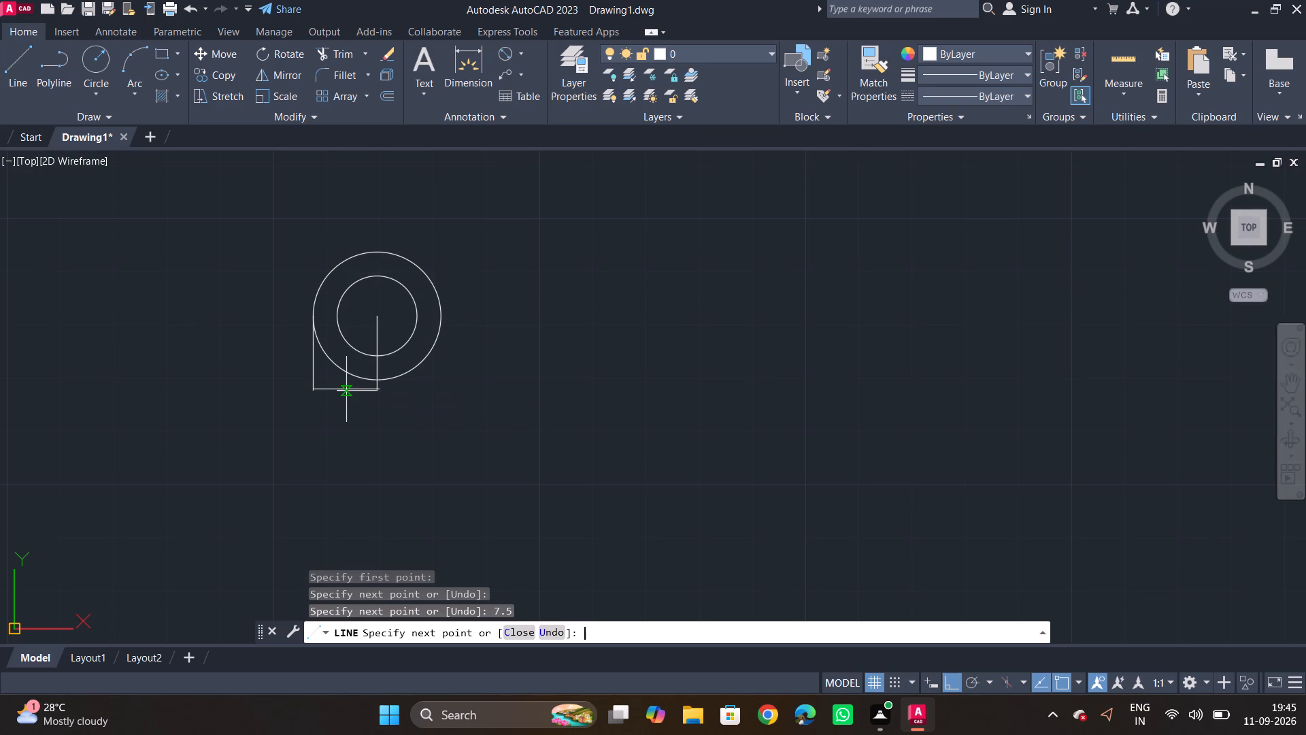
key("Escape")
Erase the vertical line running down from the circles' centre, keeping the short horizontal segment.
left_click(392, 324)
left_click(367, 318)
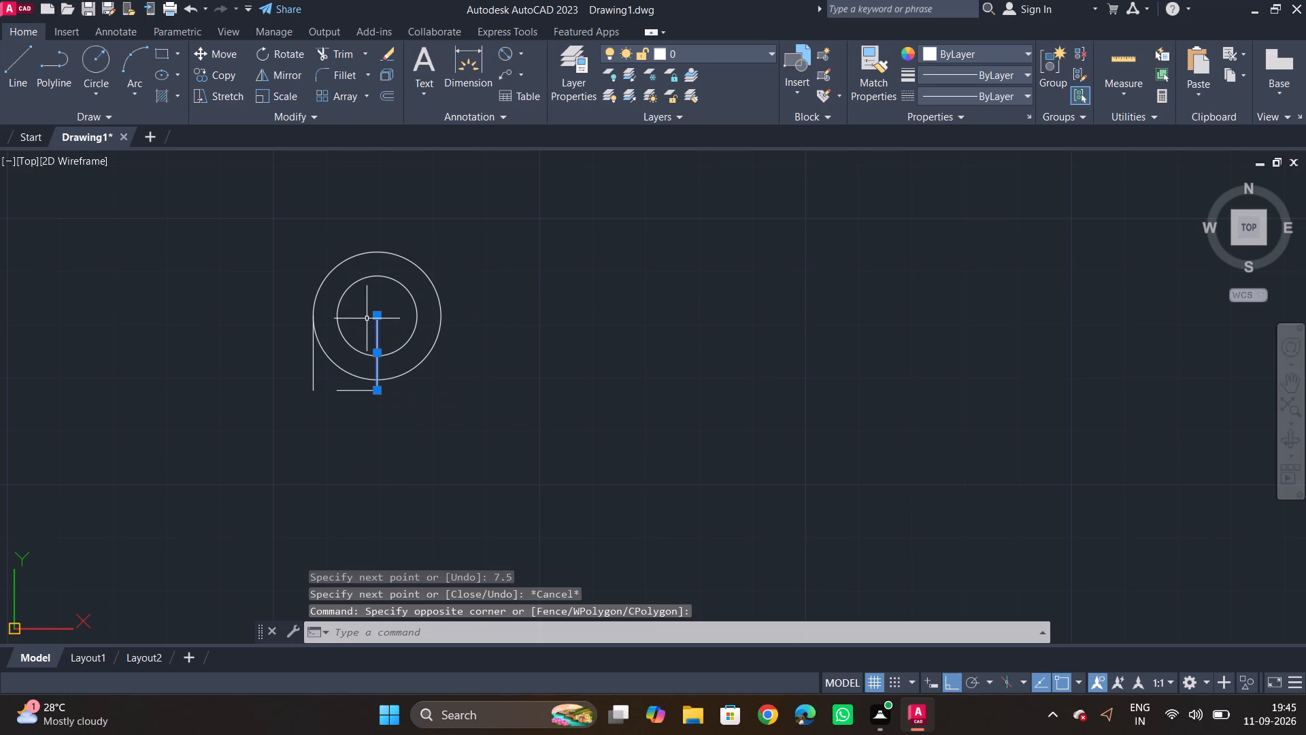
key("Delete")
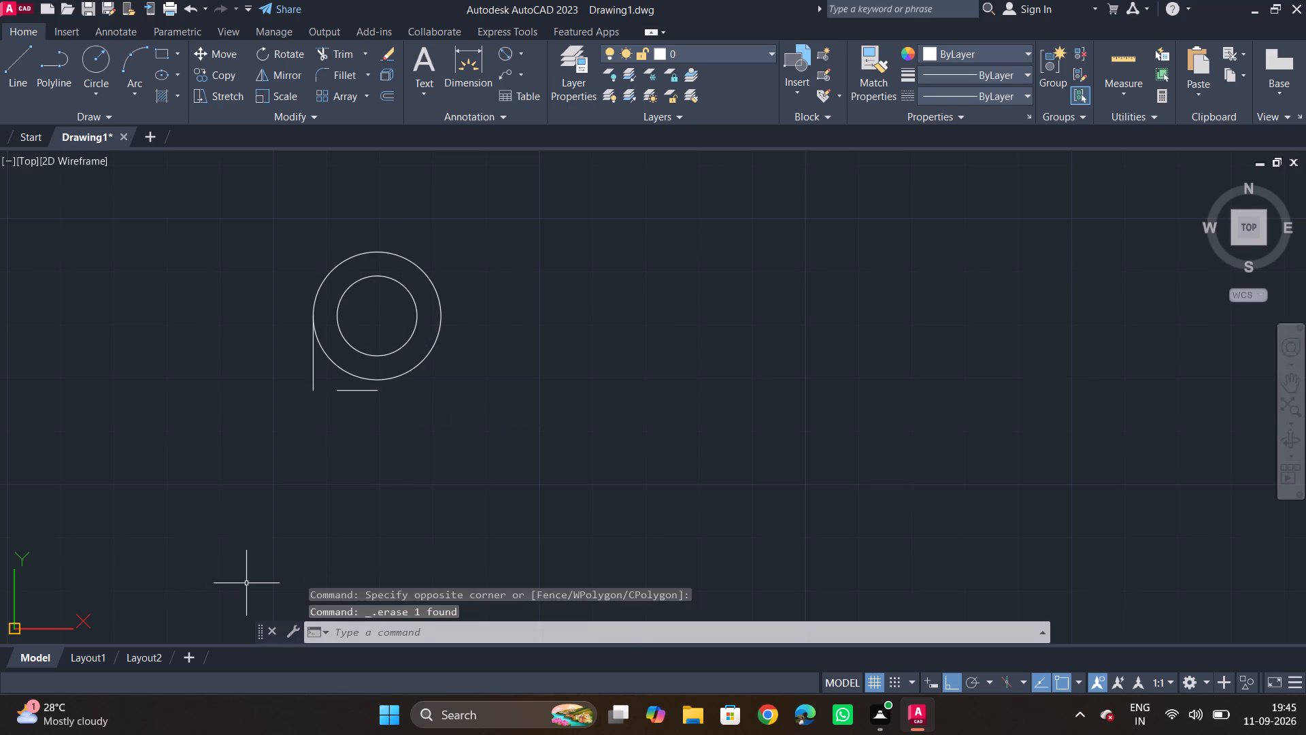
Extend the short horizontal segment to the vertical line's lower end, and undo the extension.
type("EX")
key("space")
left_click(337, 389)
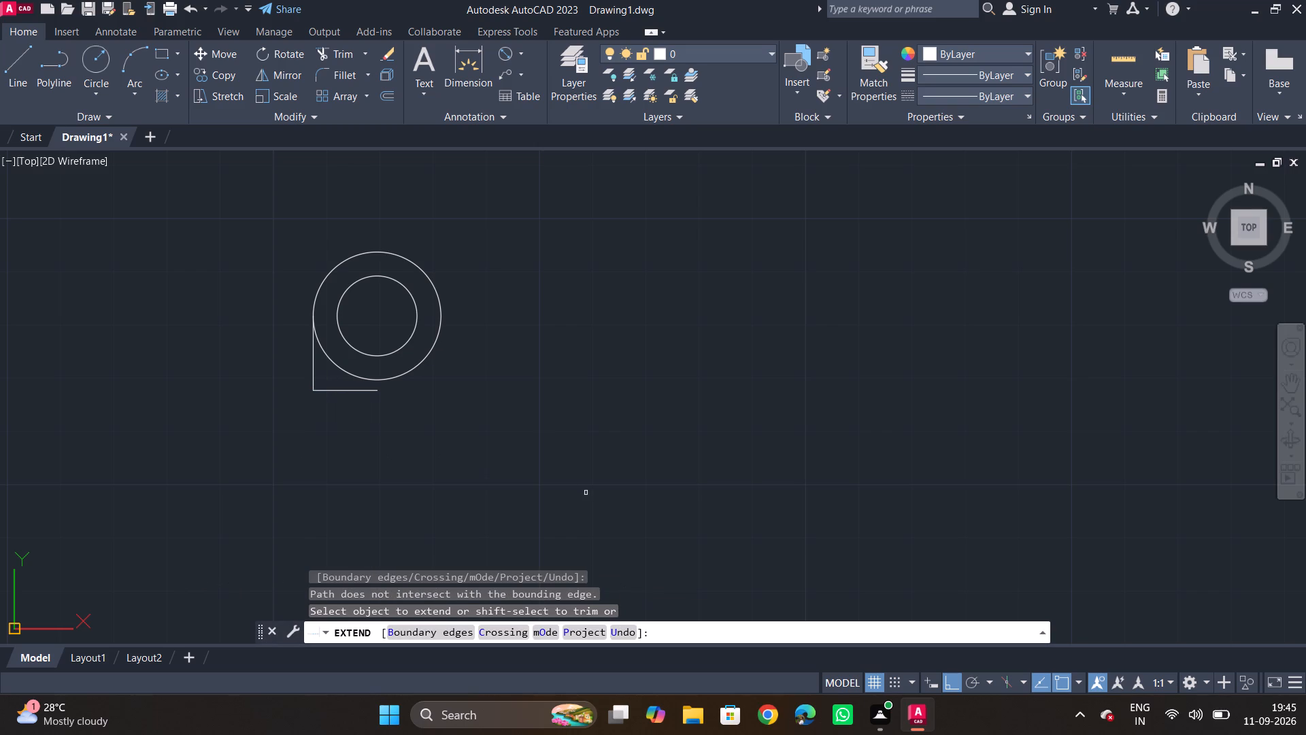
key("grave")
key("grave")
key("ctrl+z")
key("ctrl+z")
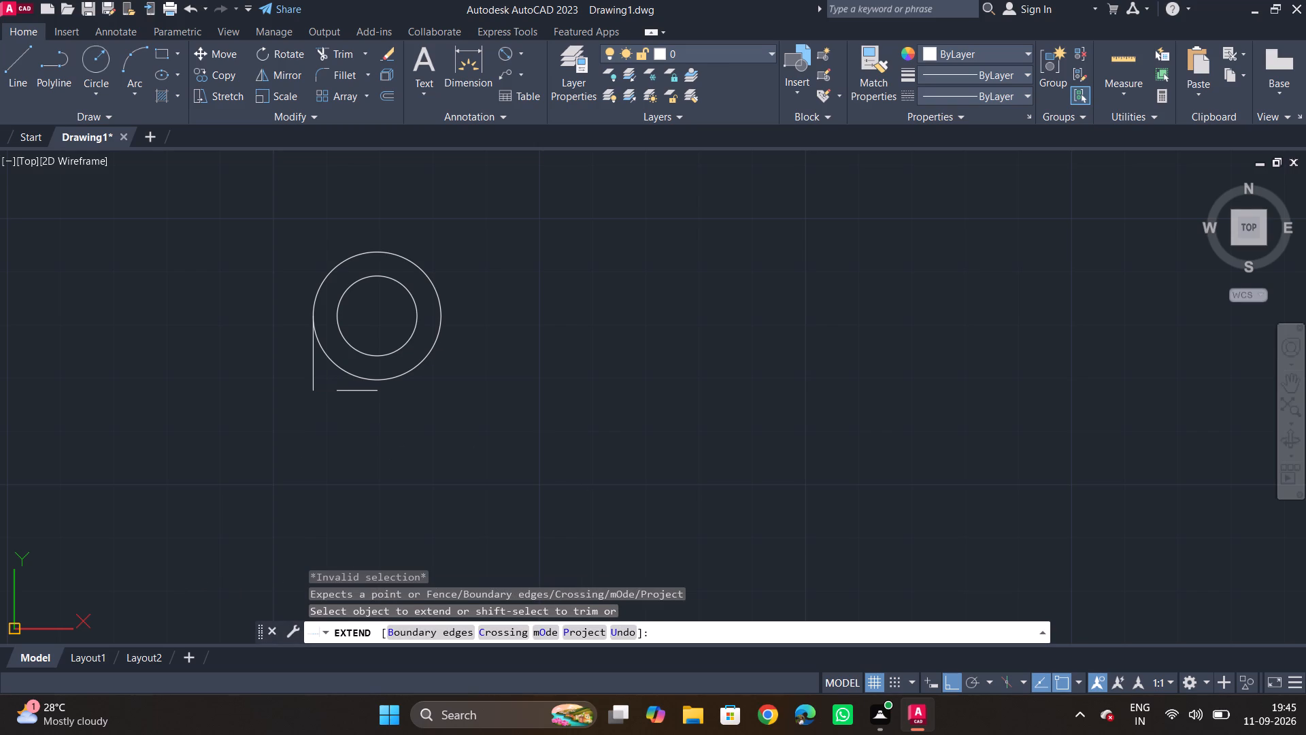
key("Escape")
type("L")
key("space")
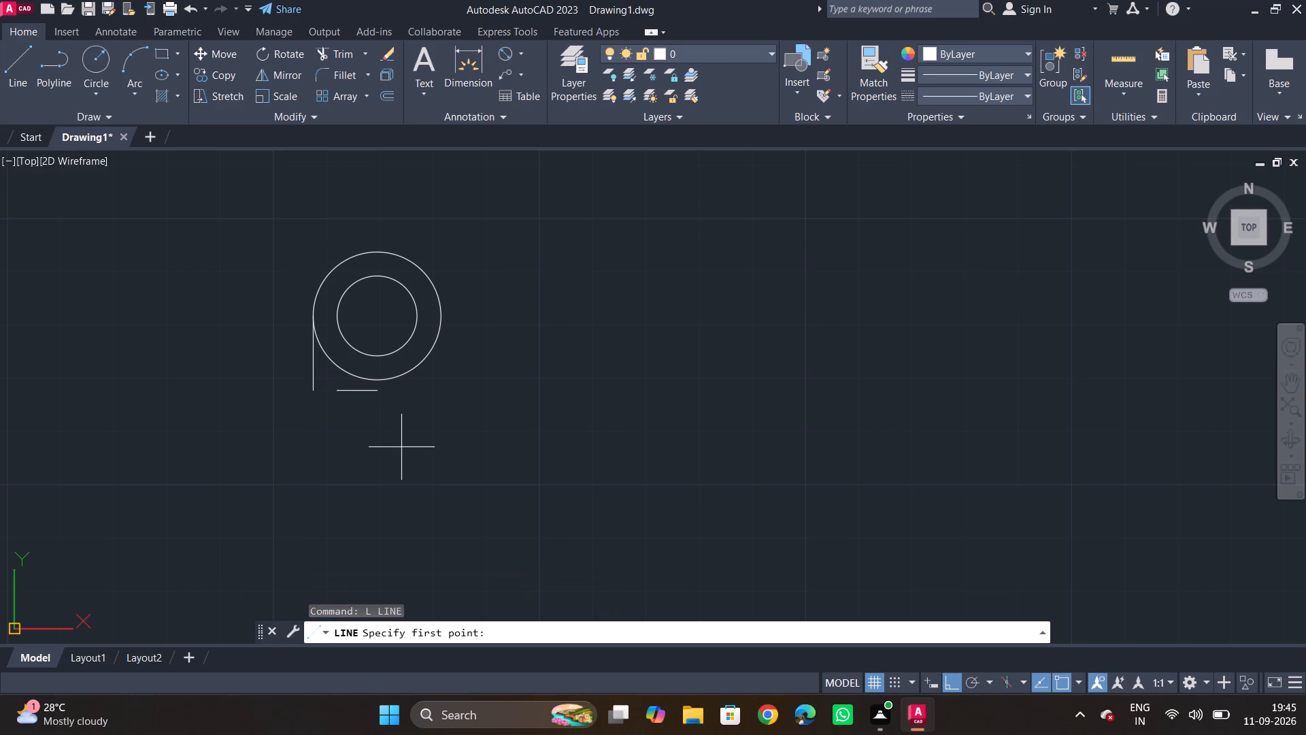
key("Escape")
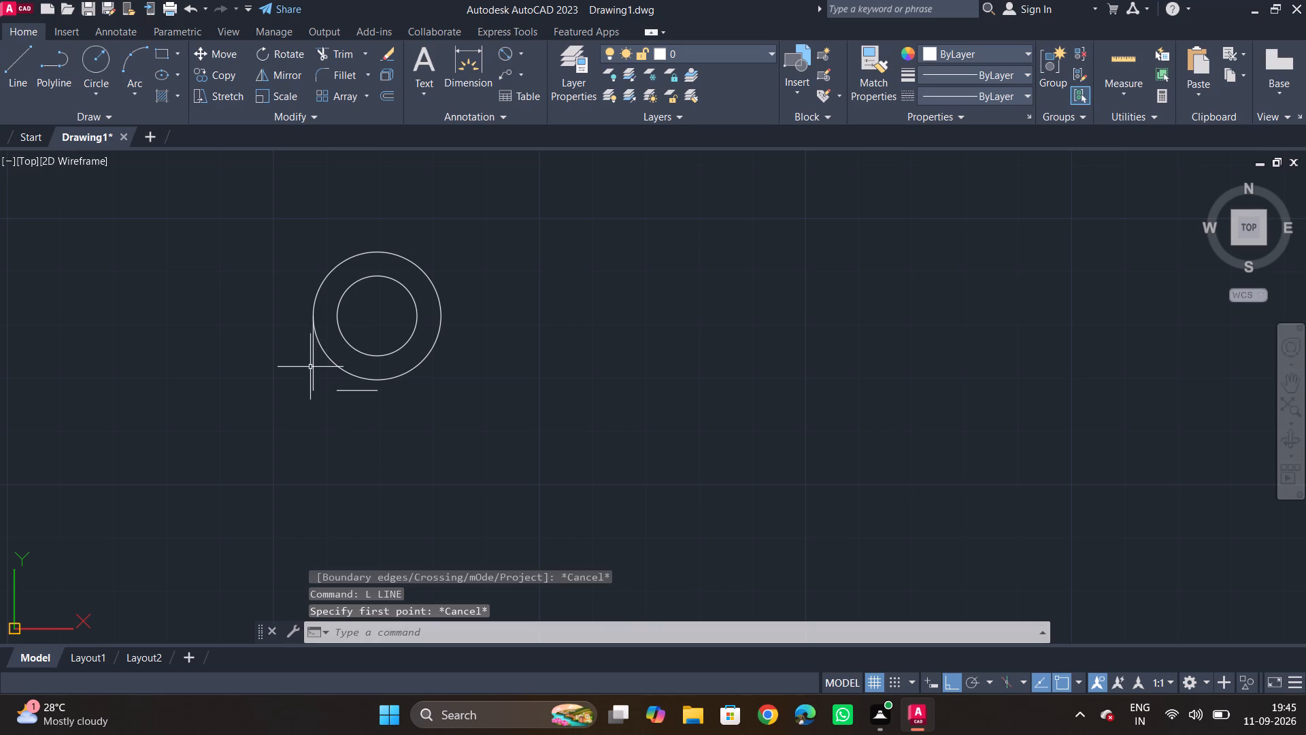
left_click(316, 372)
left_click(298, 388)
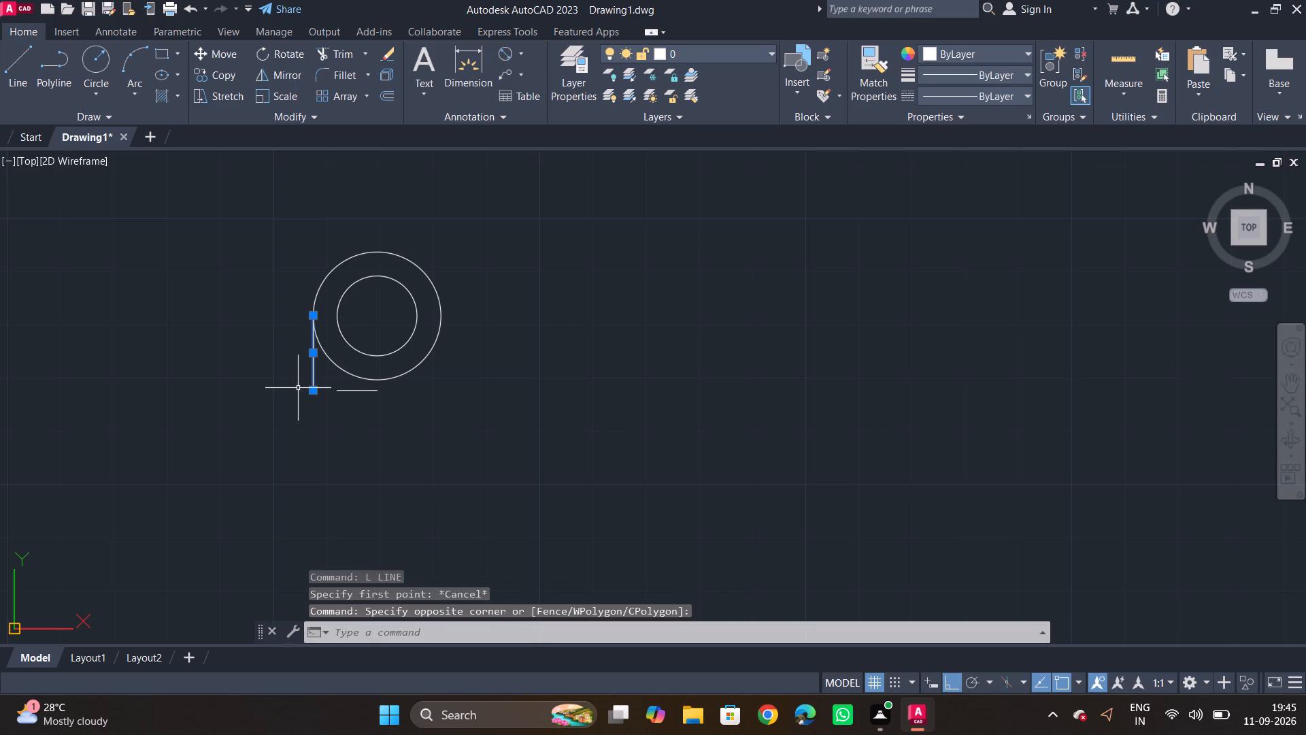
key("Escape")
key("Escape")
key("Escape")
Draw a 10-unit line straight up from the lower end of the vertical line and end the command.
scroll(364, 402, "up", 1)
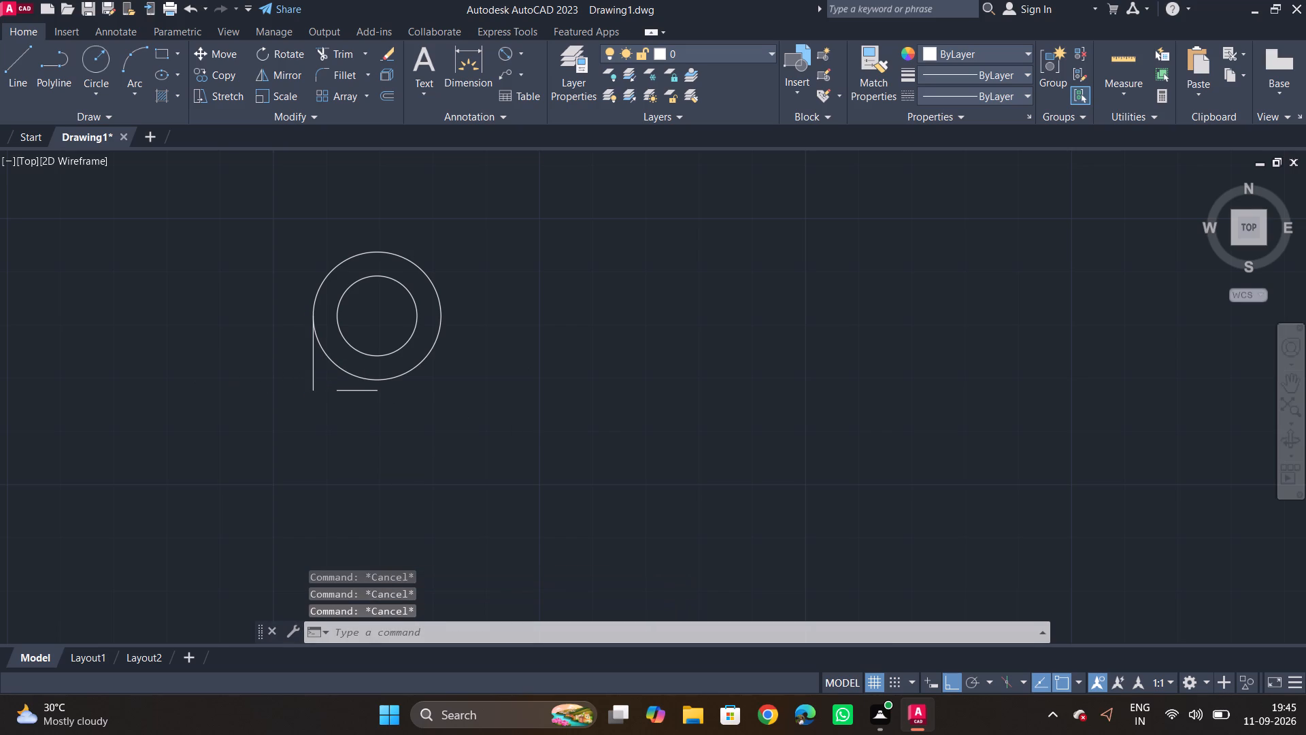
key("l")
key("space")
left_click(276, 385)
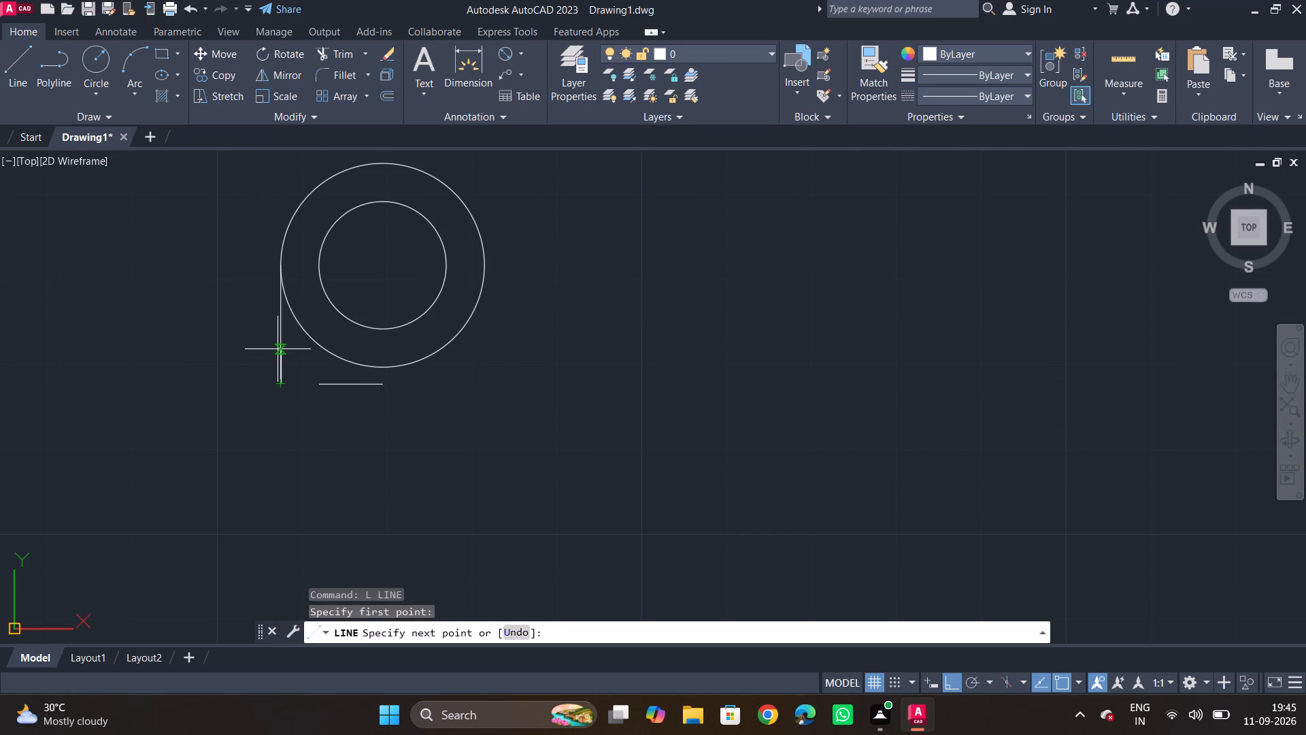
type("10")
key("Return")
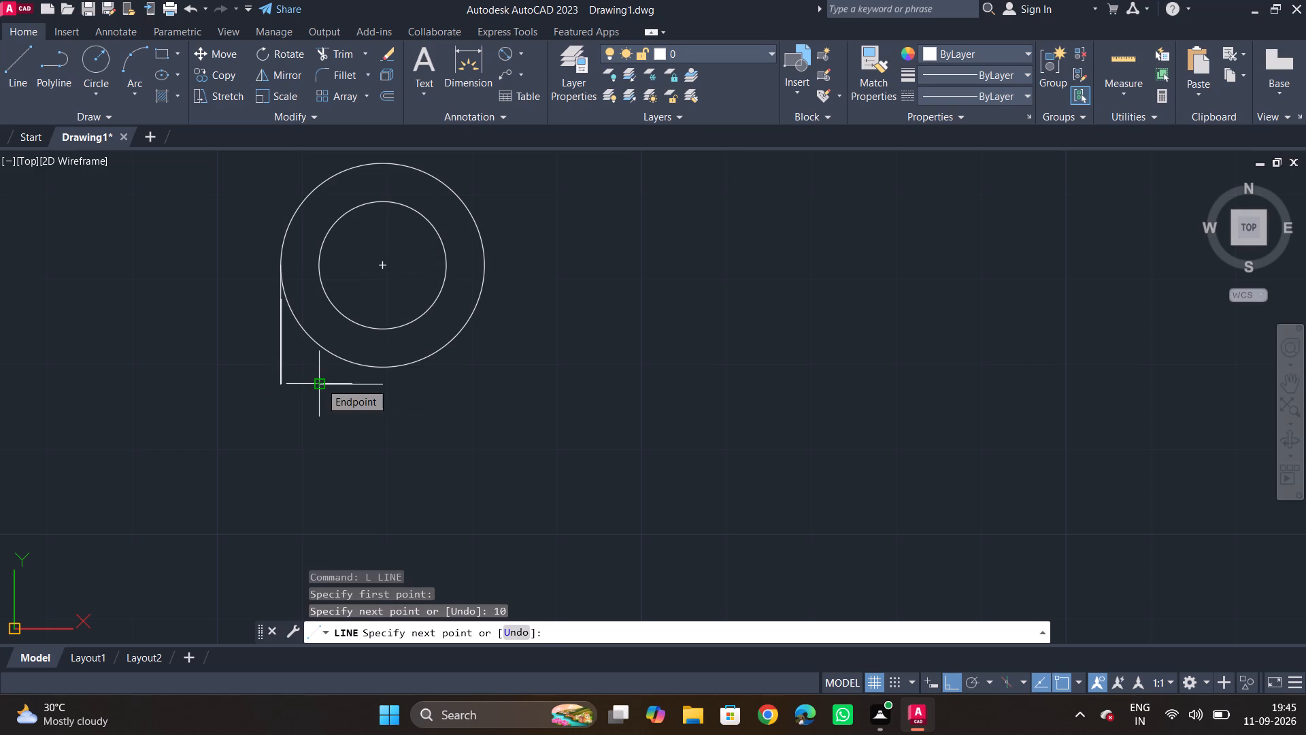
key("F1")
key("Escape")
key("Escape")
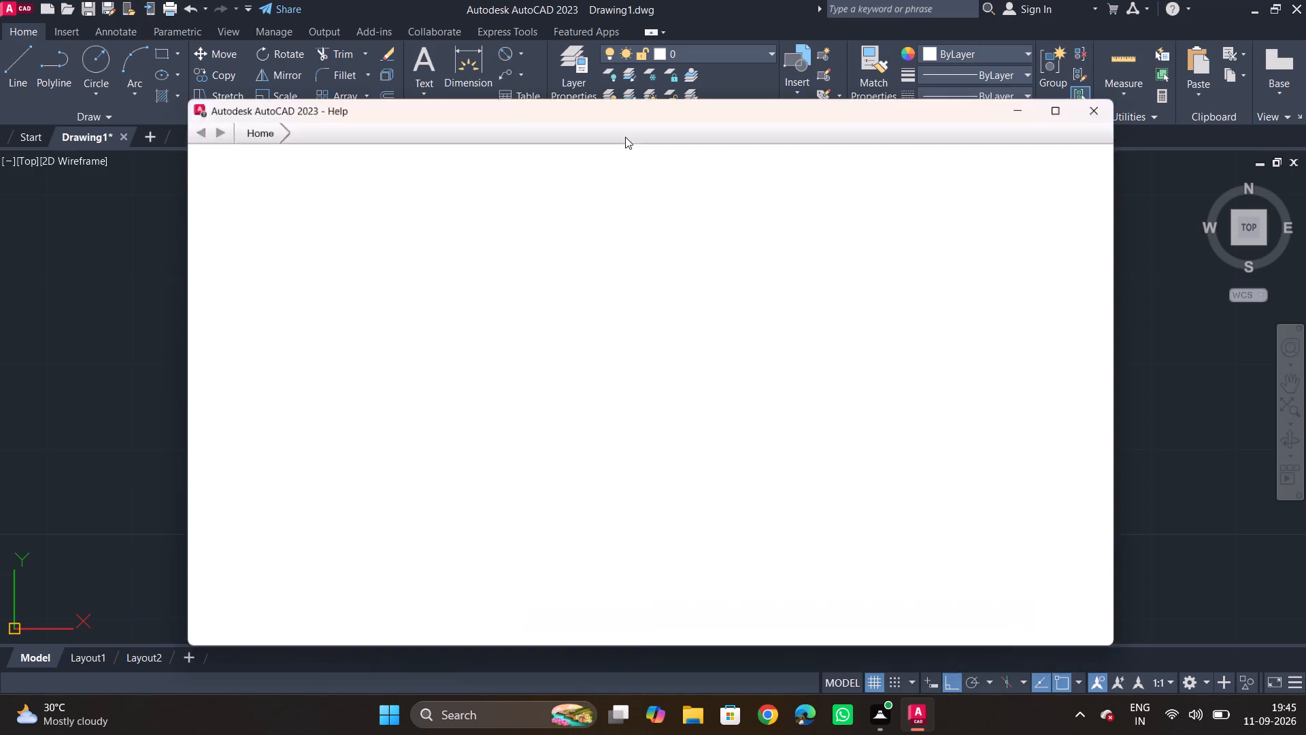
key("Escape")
Erase both concentric circles and all the lines to clear the drawing.
left_click_drag(557, 181, 550, 186)
left_click_drag(337, 337, 321, 353)
left_click_drag(765, 265, 264, 382)
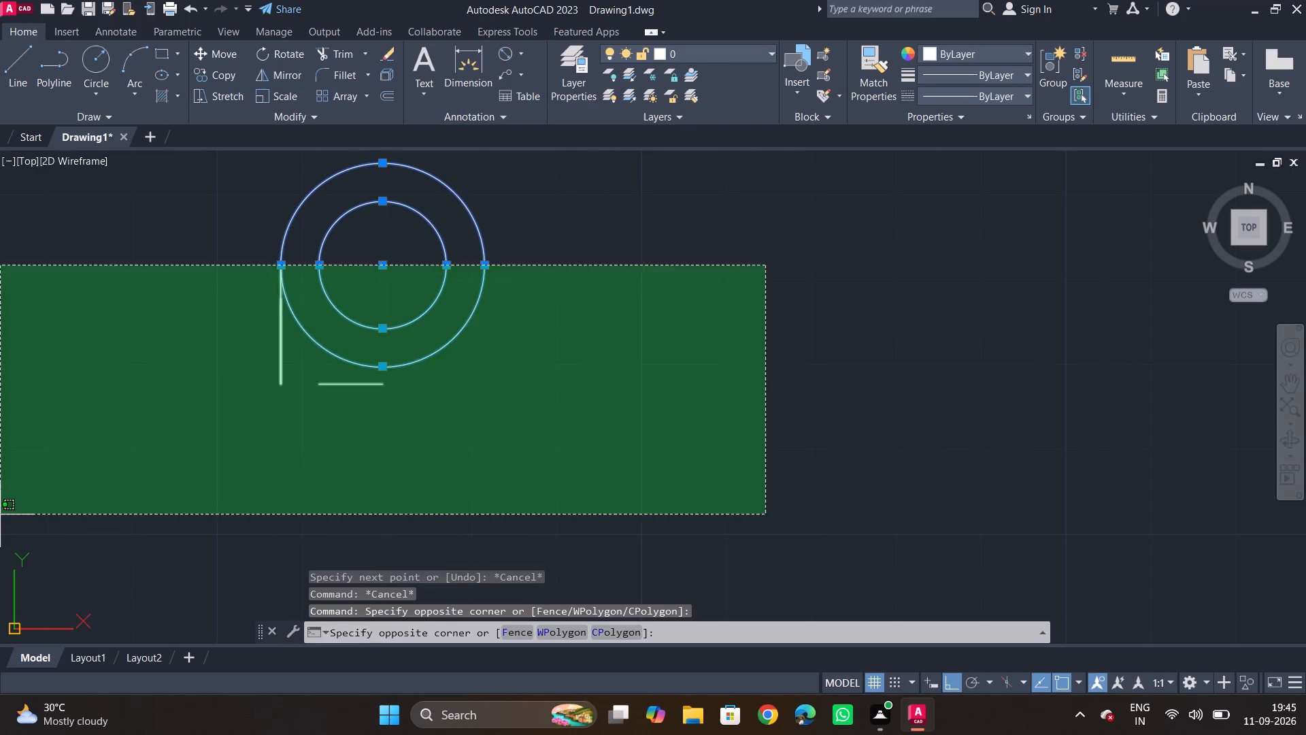
left_click(0, 514)
key("Delete")
Draw a new circle with radius 29 in an empty area of the drawing.
type("C")
key("space")
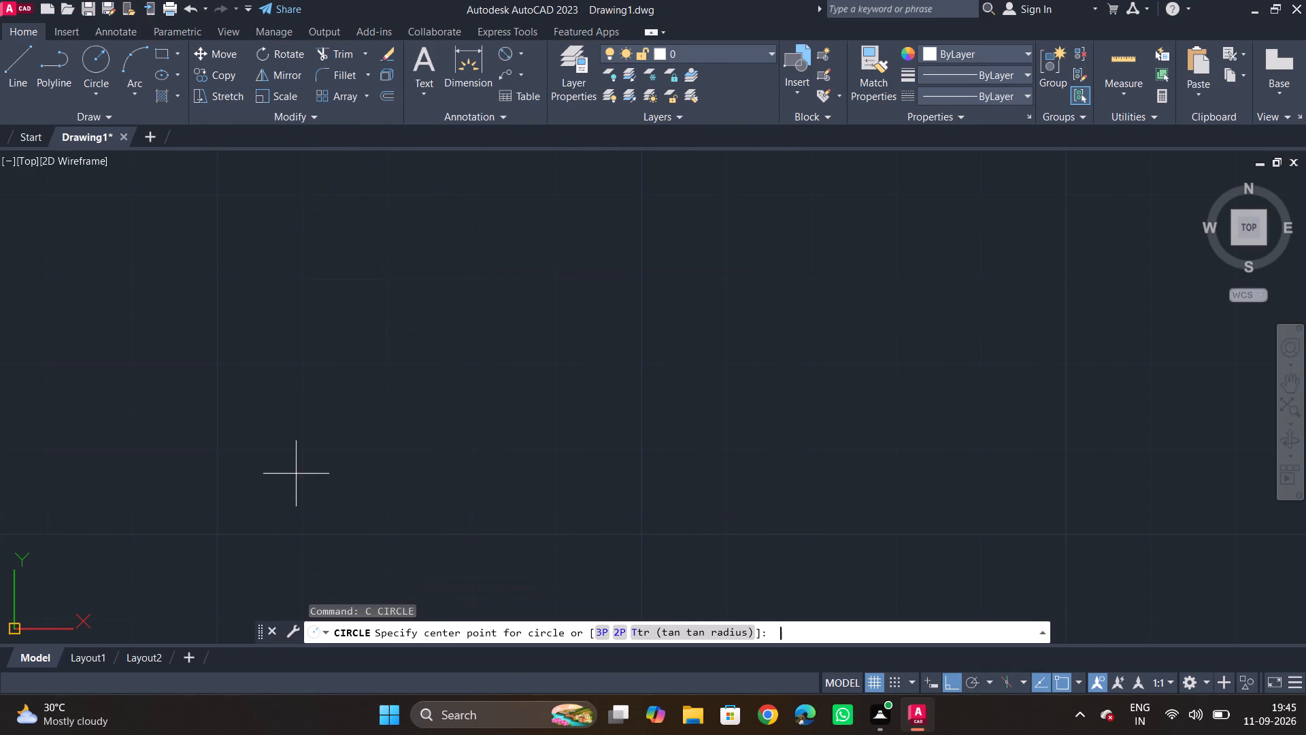
middle_click_drag(600, 467, 411, 480)
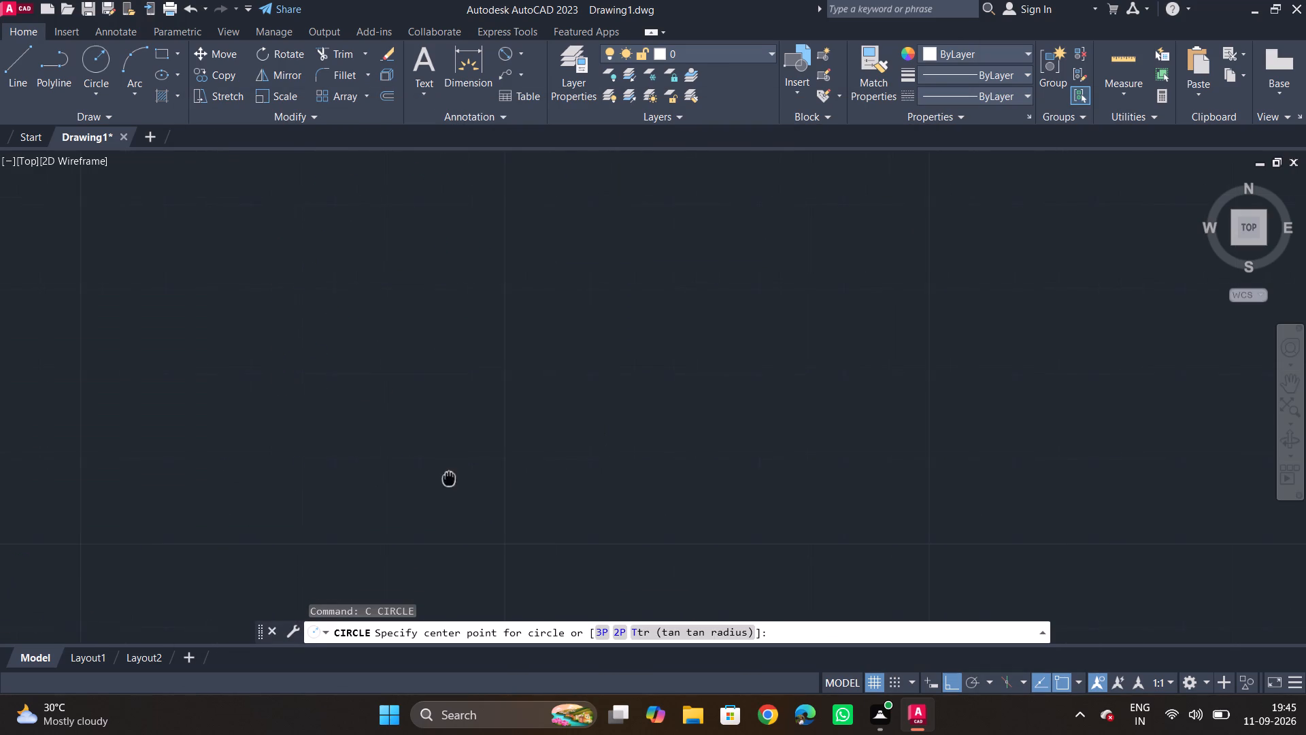
middle_click_drag(411, 480, 335, 489)
scroll(673, 520, "down", 2)
scroll(759, 443, "down", 1)
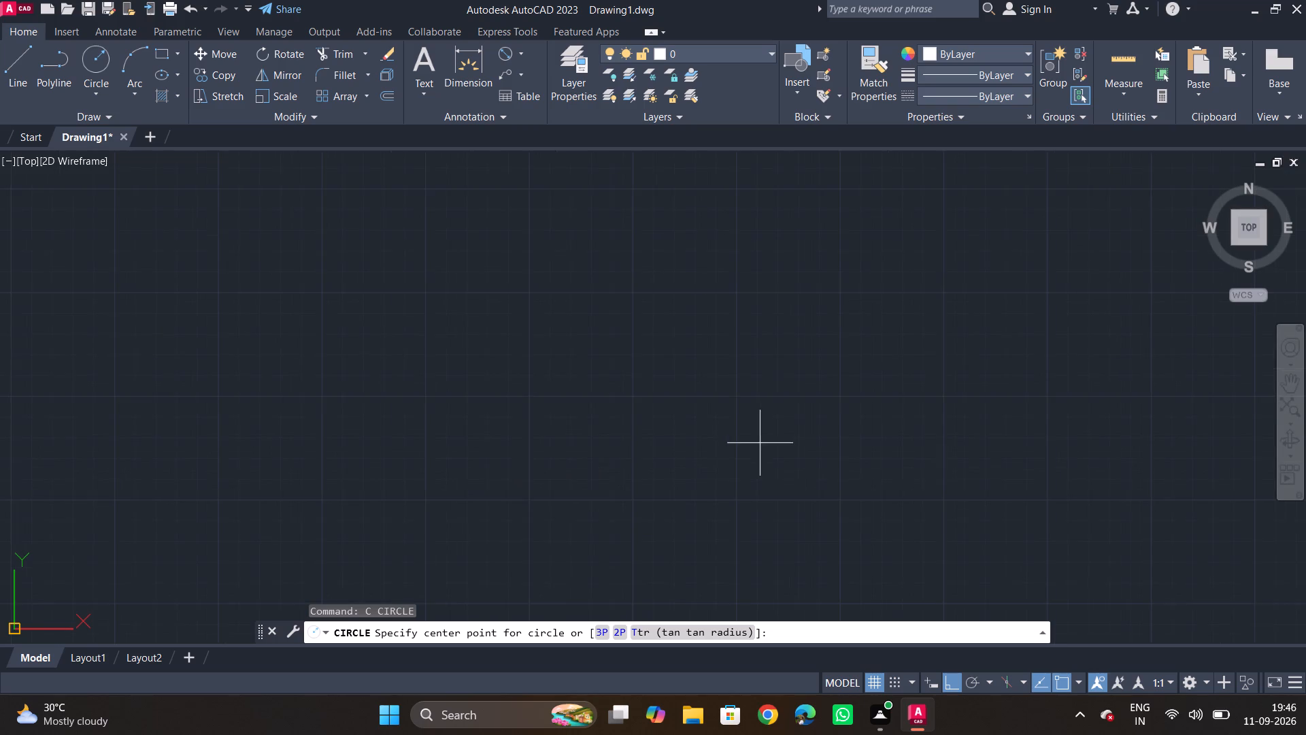
scroll(682, 416, "down", 3)
scroll(665, 416, "up", 8)
scroll(635, 391, "down", 4)
scroll(635, 391, "up", 2)
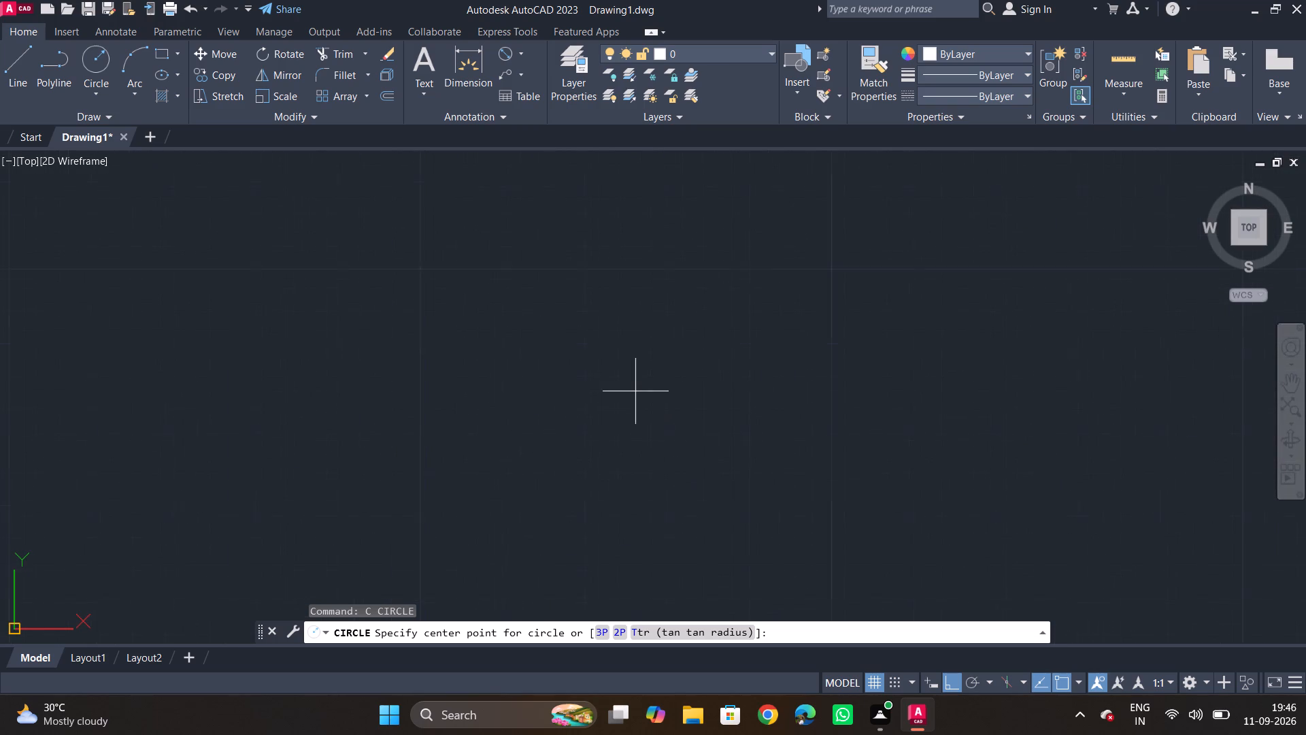
scroll(635, 391, "up", 2)
scroll(635, 391, "down", 9)
left_click(635, 391)
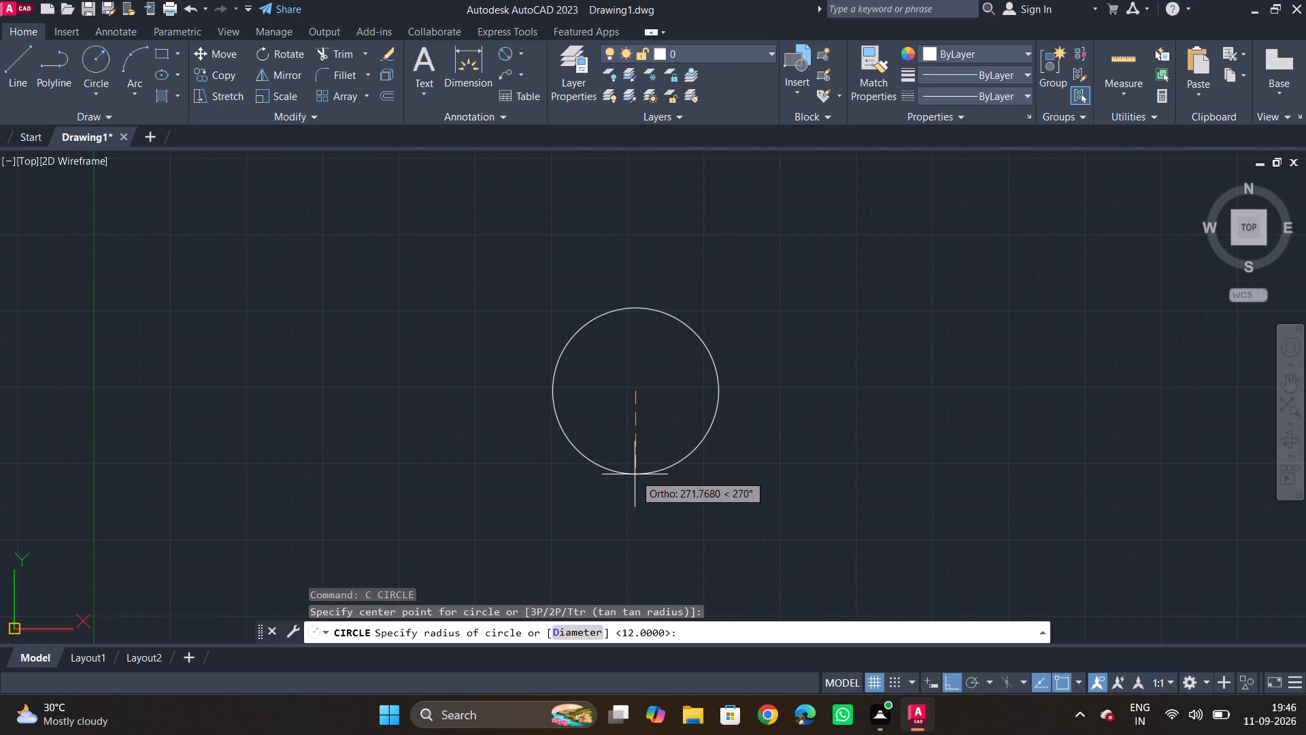
scroll(635, 474, "up", 3)
scroll(622, 226, "up", 4)
scroll(622, 226, "down", 4)
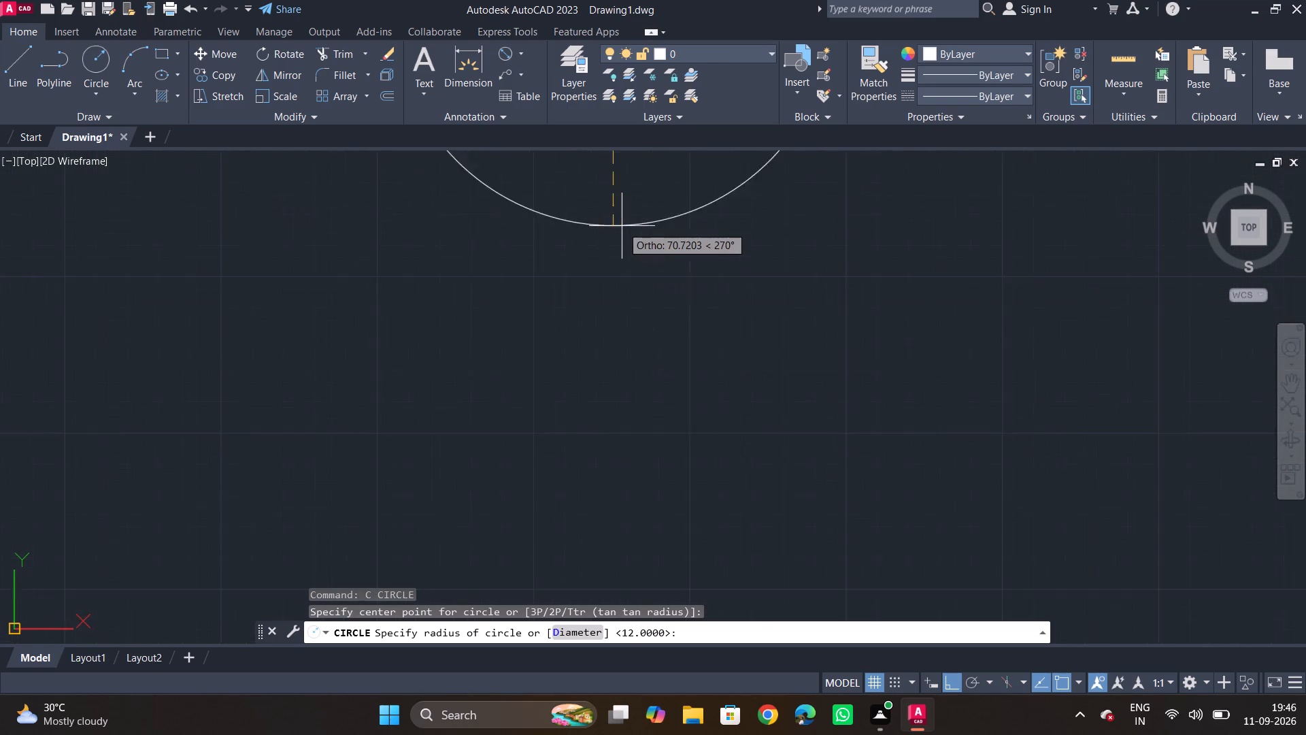
scroll(622, 226, "down", 1)
middle_click_drag(622, 226, 618, 424)
scroll(608, 416, "up", 3)
middle_click_drag(628, 289, 611, 505)
scroll(598, 416, "up", 2)
scroll(599, 449, "down", 4)
scroll(599, 449, "up", 4)
middle_click_drag(601, 456, 594, 377)
scroll(595, 372, "up", 1)
scroll(635, 243, "down", 3)
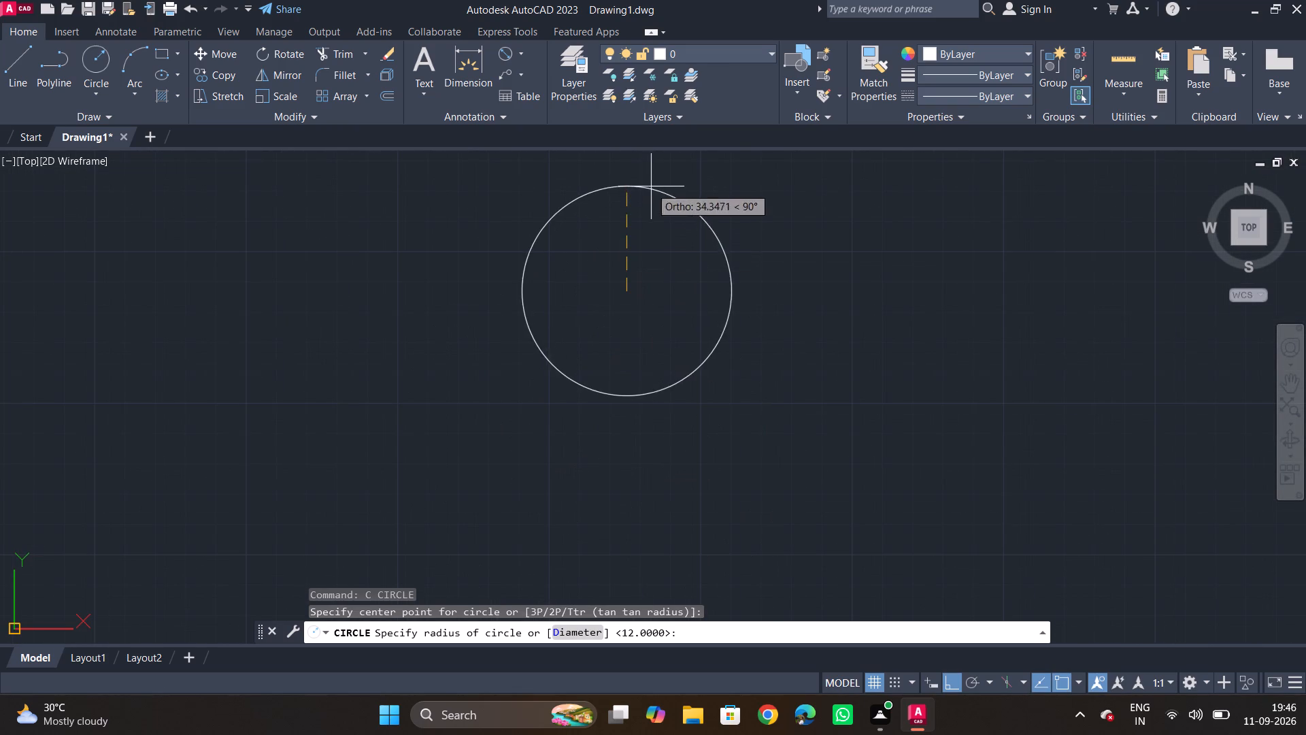
middle_click_drag(657, 164, 639, 321)
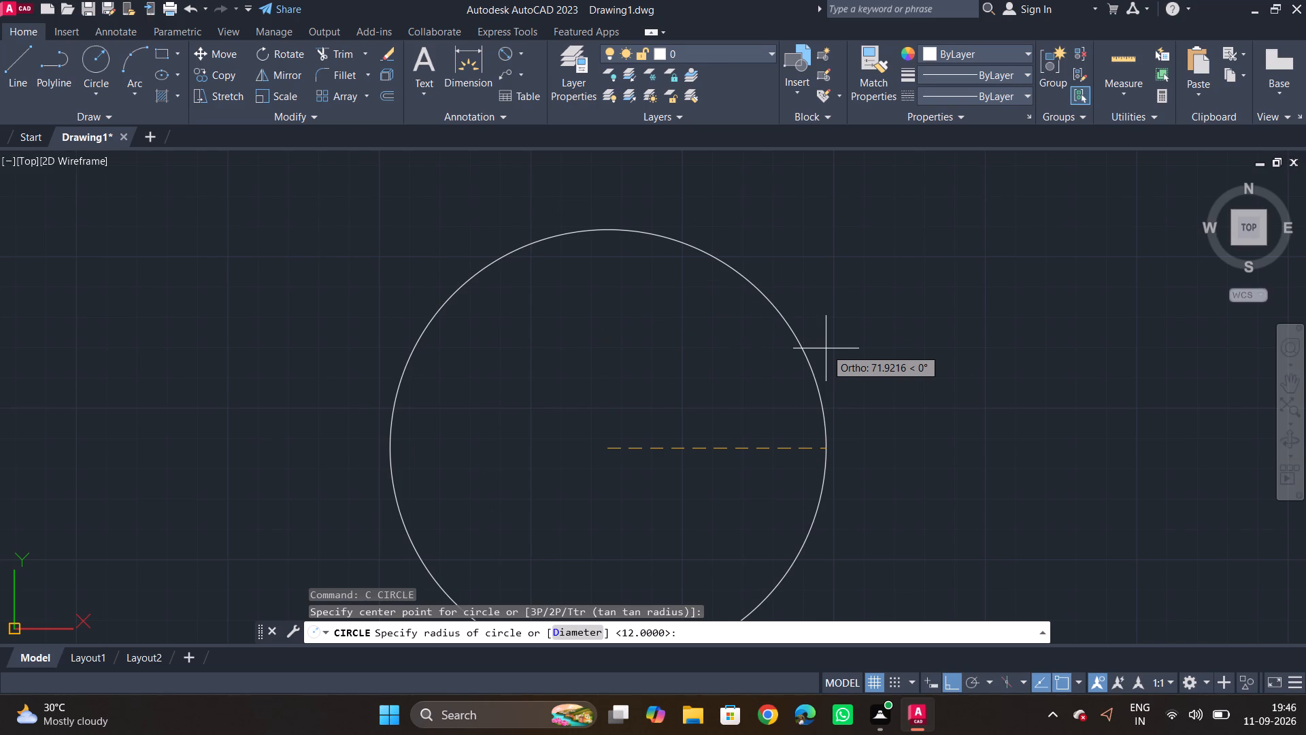
type("29")
key("Return")
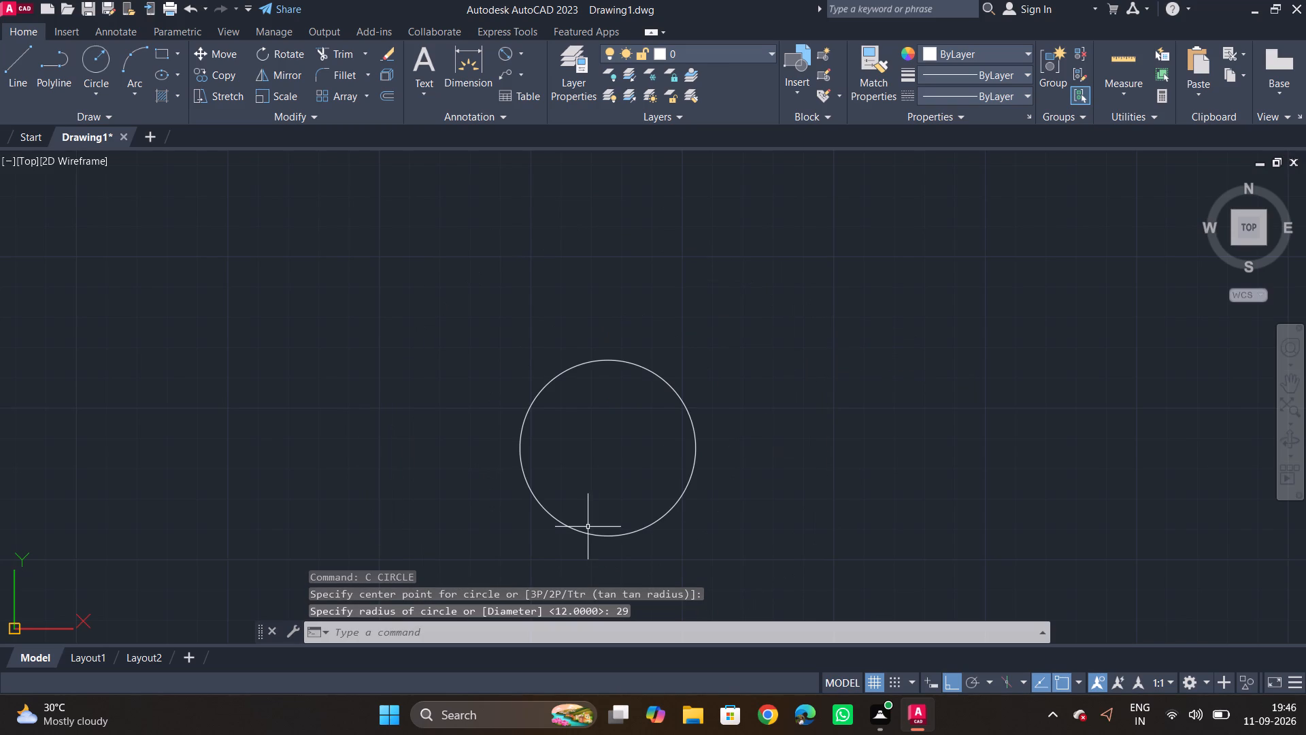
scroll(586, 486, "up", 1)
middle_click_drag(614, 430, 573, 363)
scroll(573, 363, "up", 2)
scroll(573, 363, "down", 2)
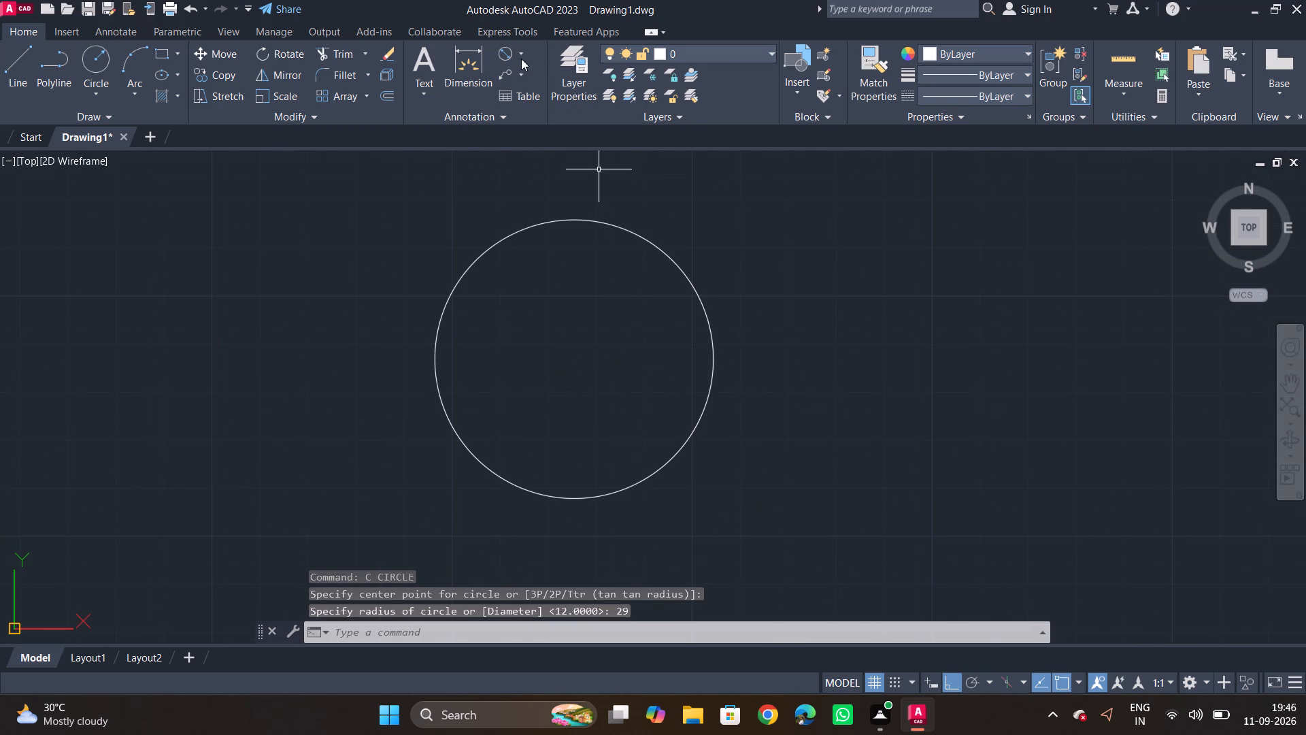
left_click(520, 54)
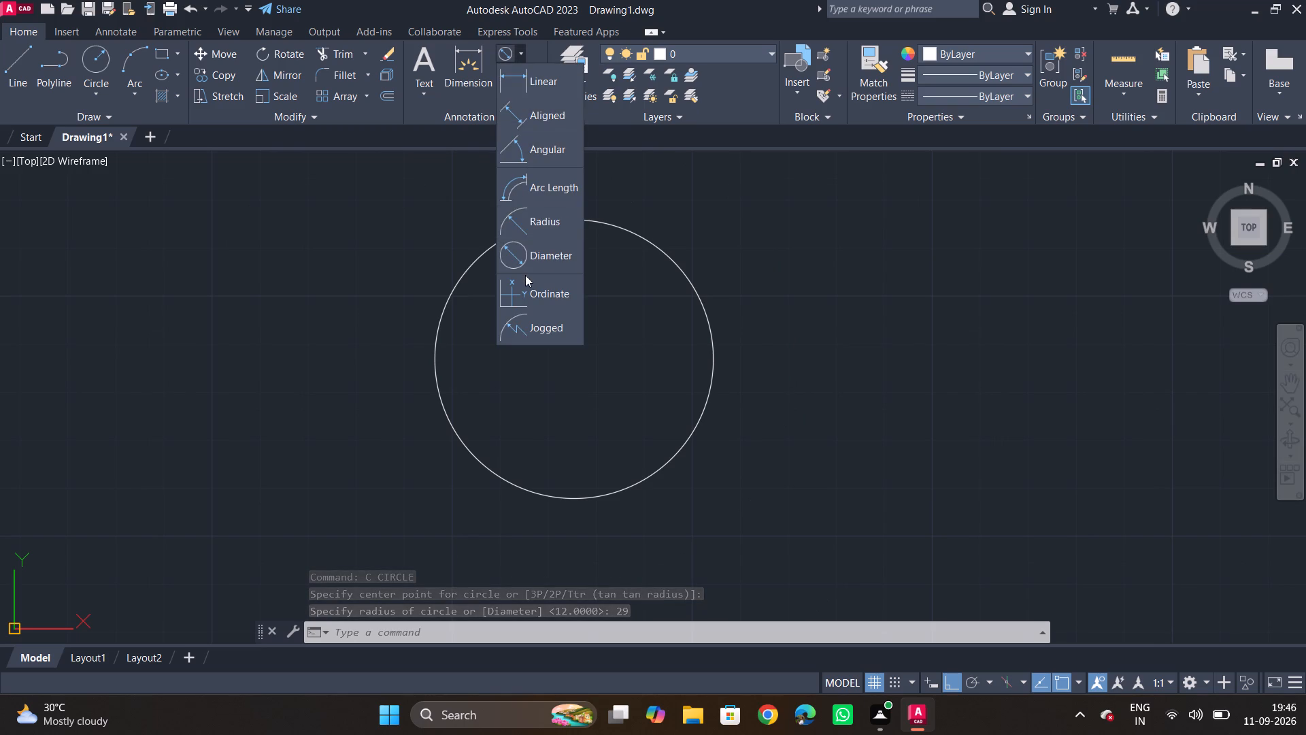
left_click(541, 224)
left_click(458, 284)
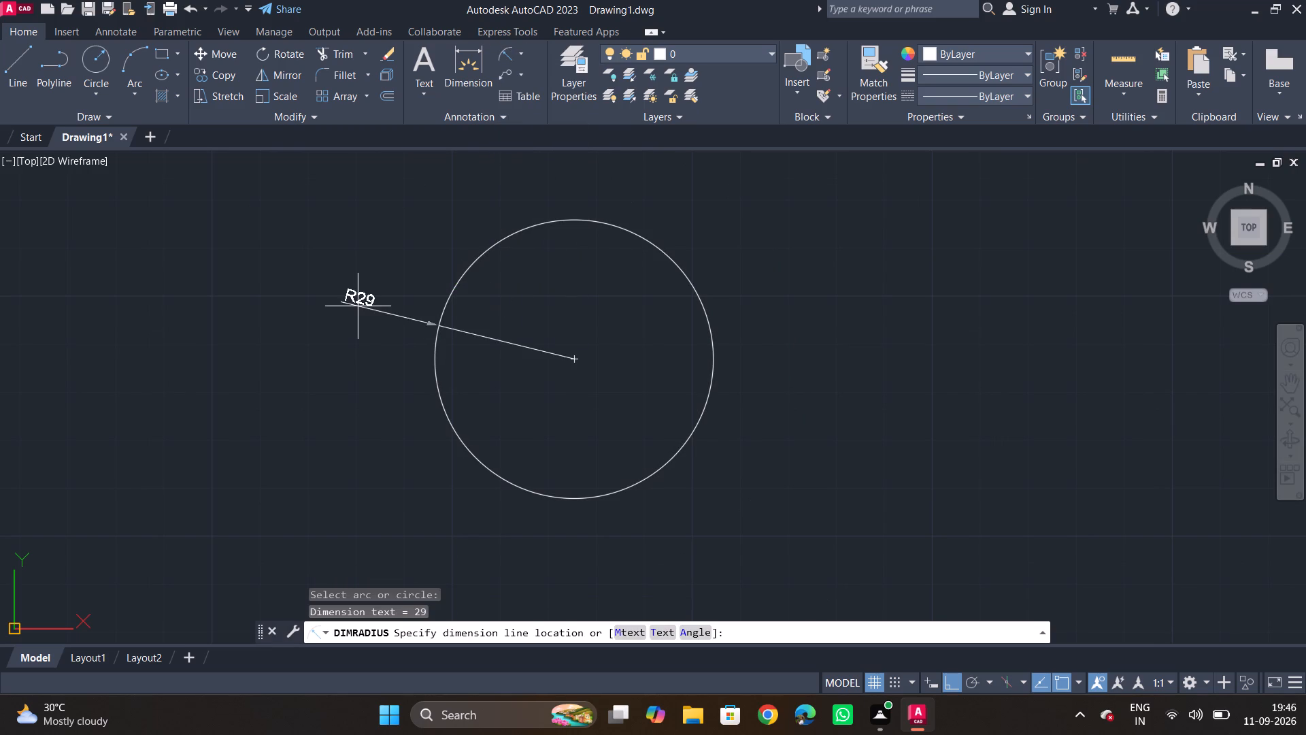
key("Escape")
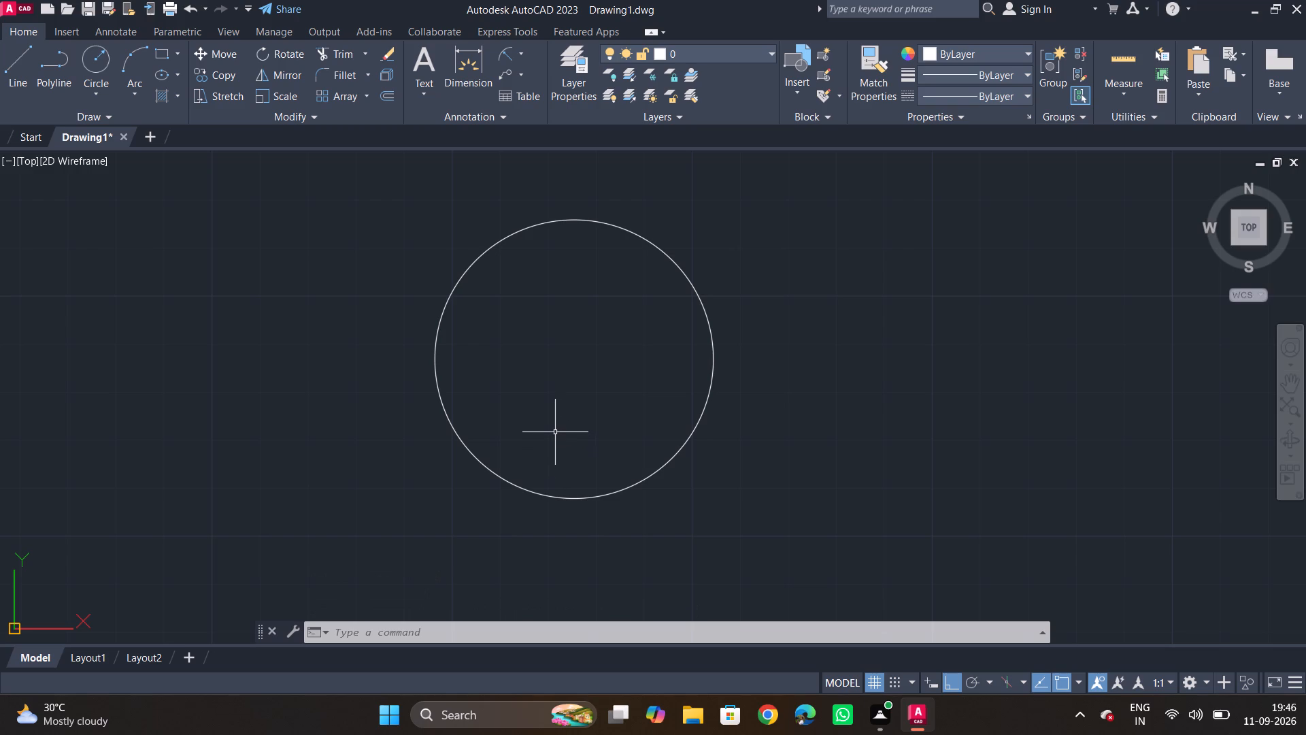
Draw connected lines from the circle's centre: 14 units left, 8 units up, and about 34.6 units left past the circle.
key("l")
key("space")
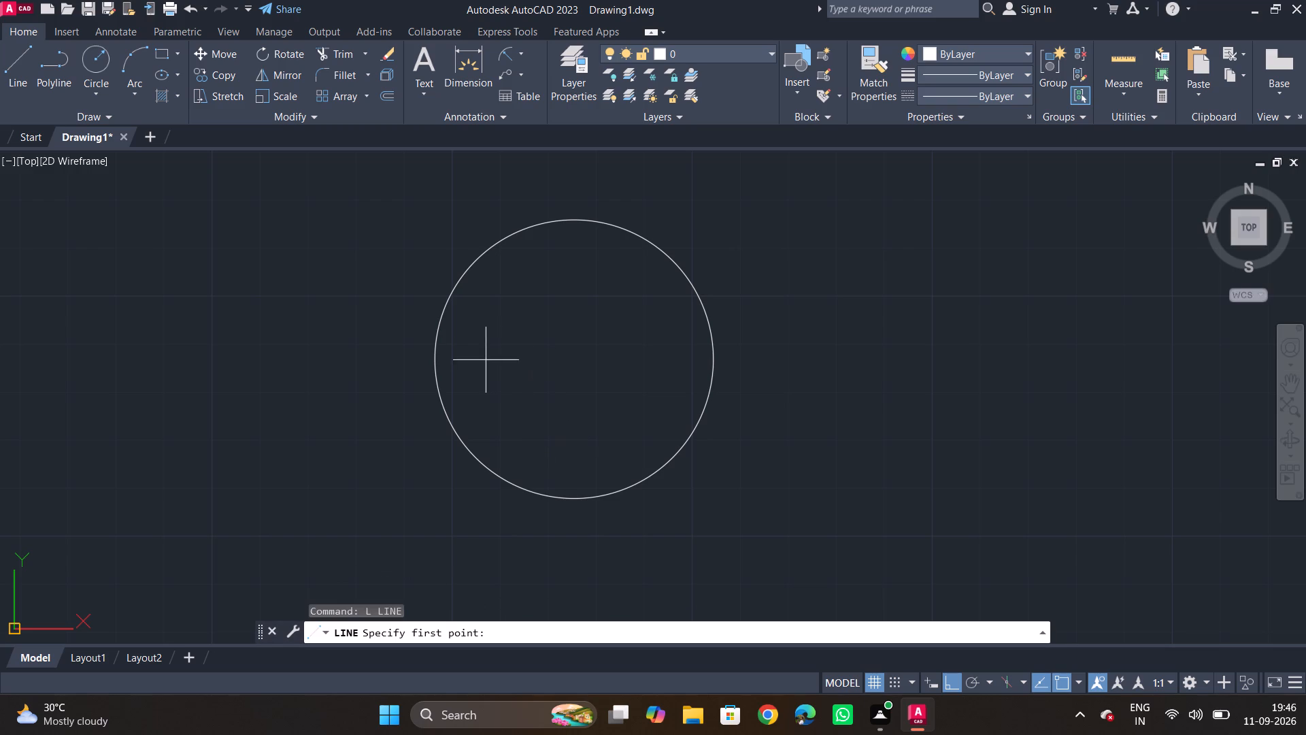
left_click(572, 360)
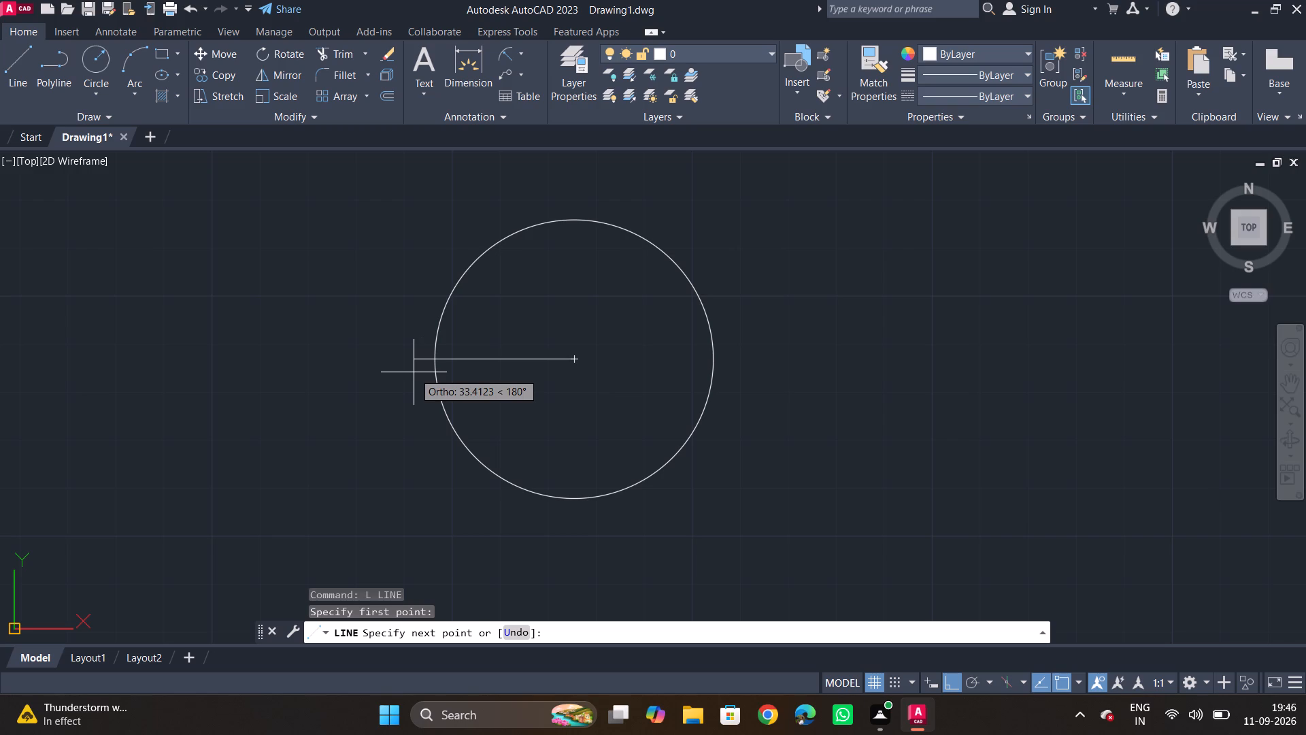
type("14")
key("Return")
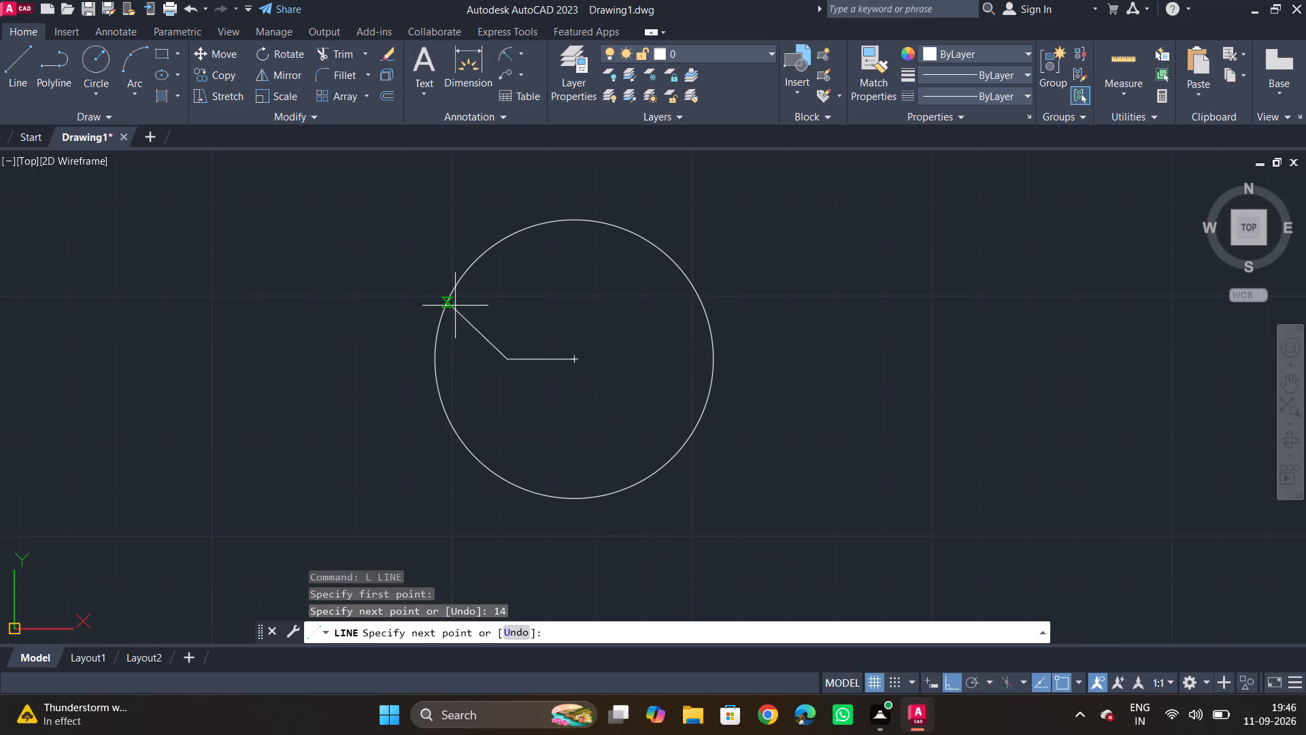
key("1")
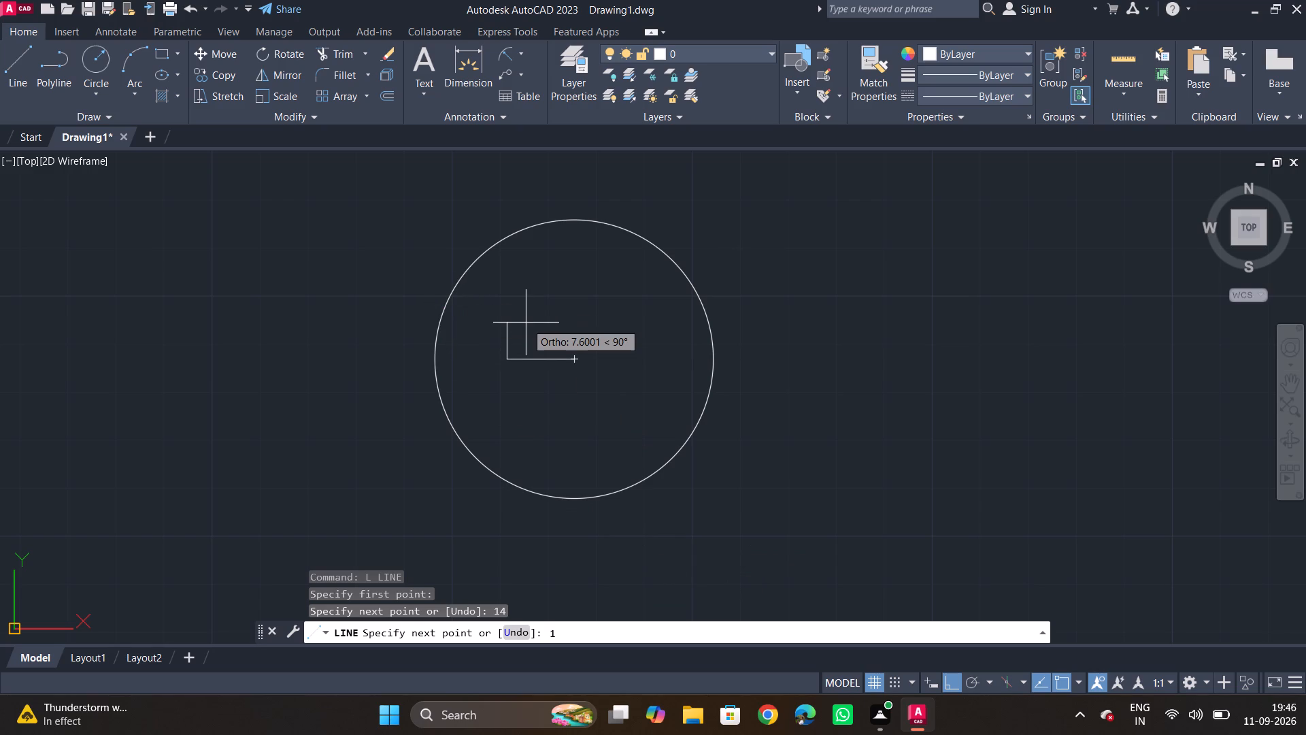
key("BackSpace")
key("8")
key("Return")
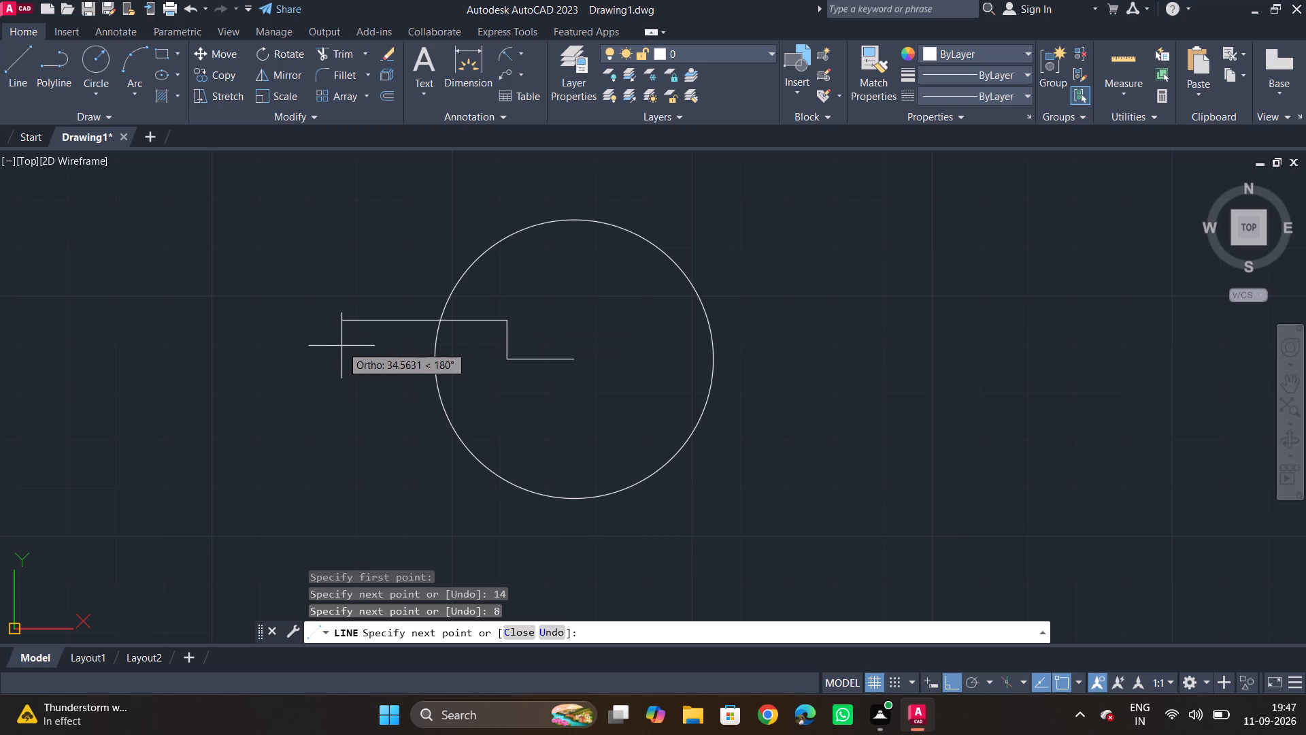
left_click(341, 346)
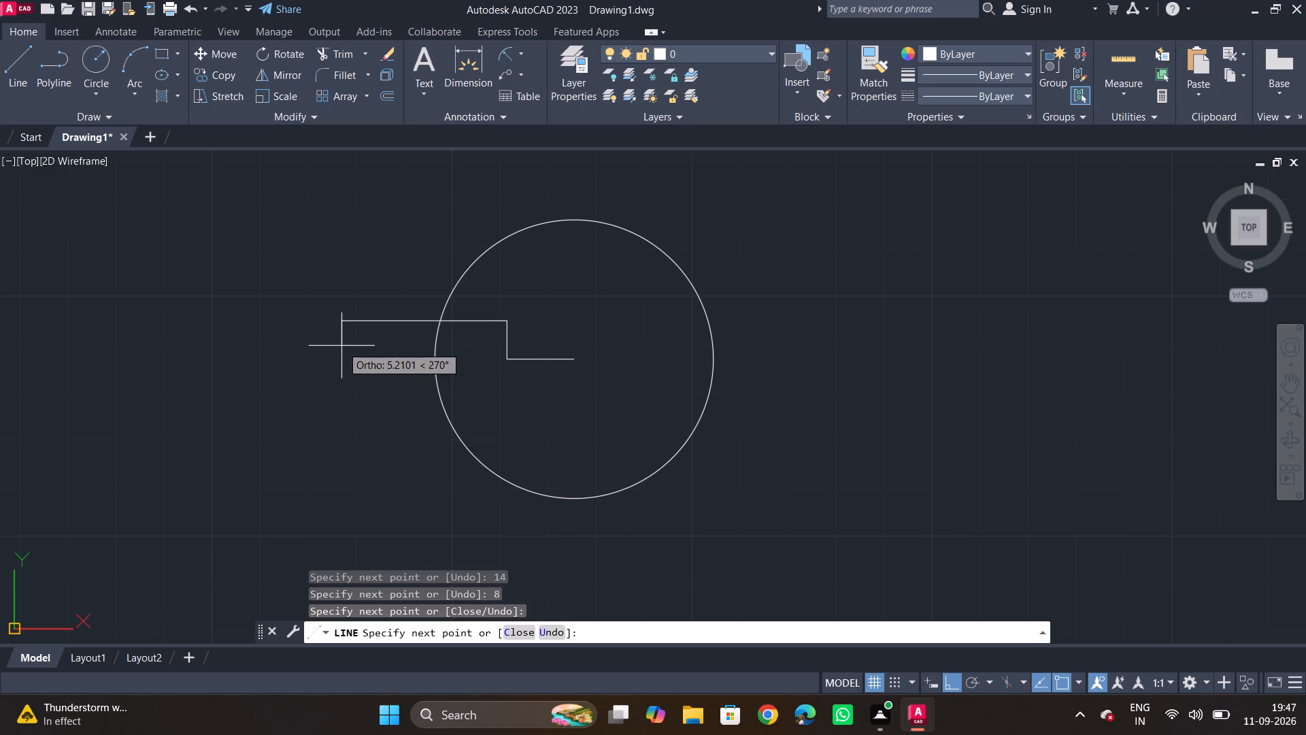
key("grave")
key("Escape")
key("Escape")
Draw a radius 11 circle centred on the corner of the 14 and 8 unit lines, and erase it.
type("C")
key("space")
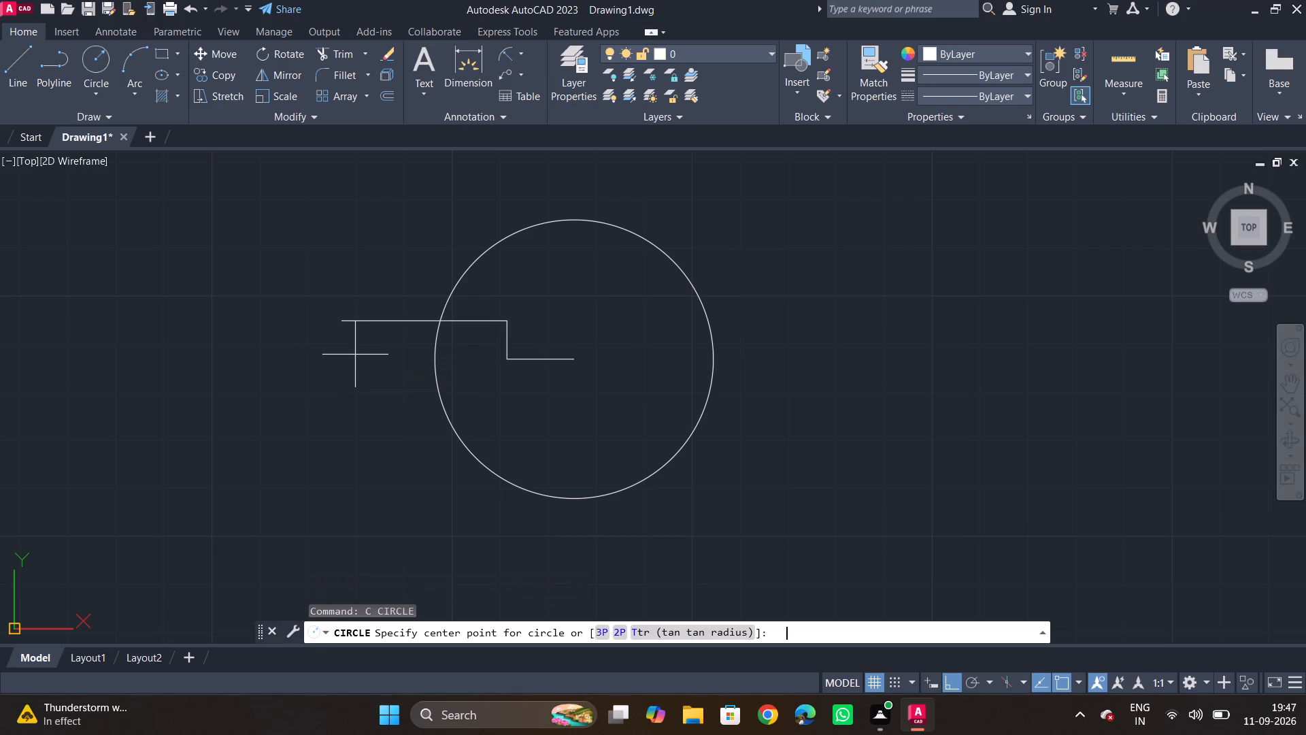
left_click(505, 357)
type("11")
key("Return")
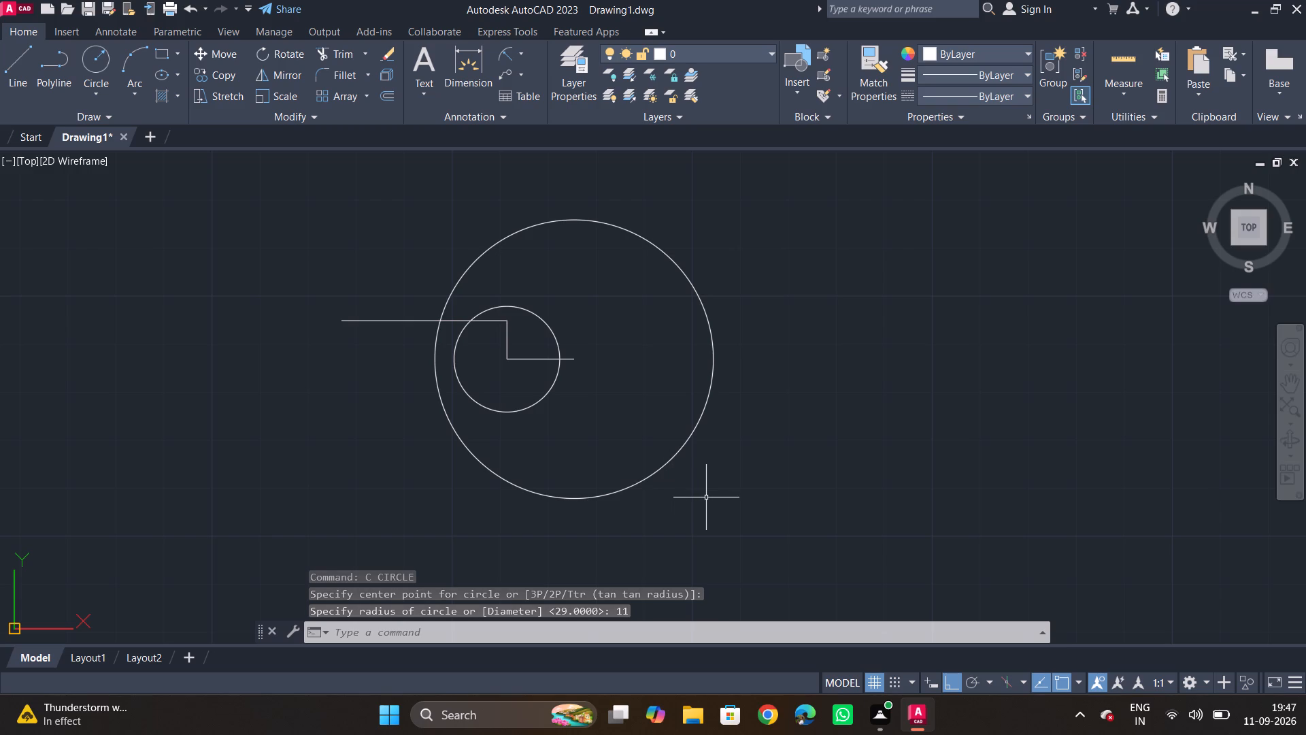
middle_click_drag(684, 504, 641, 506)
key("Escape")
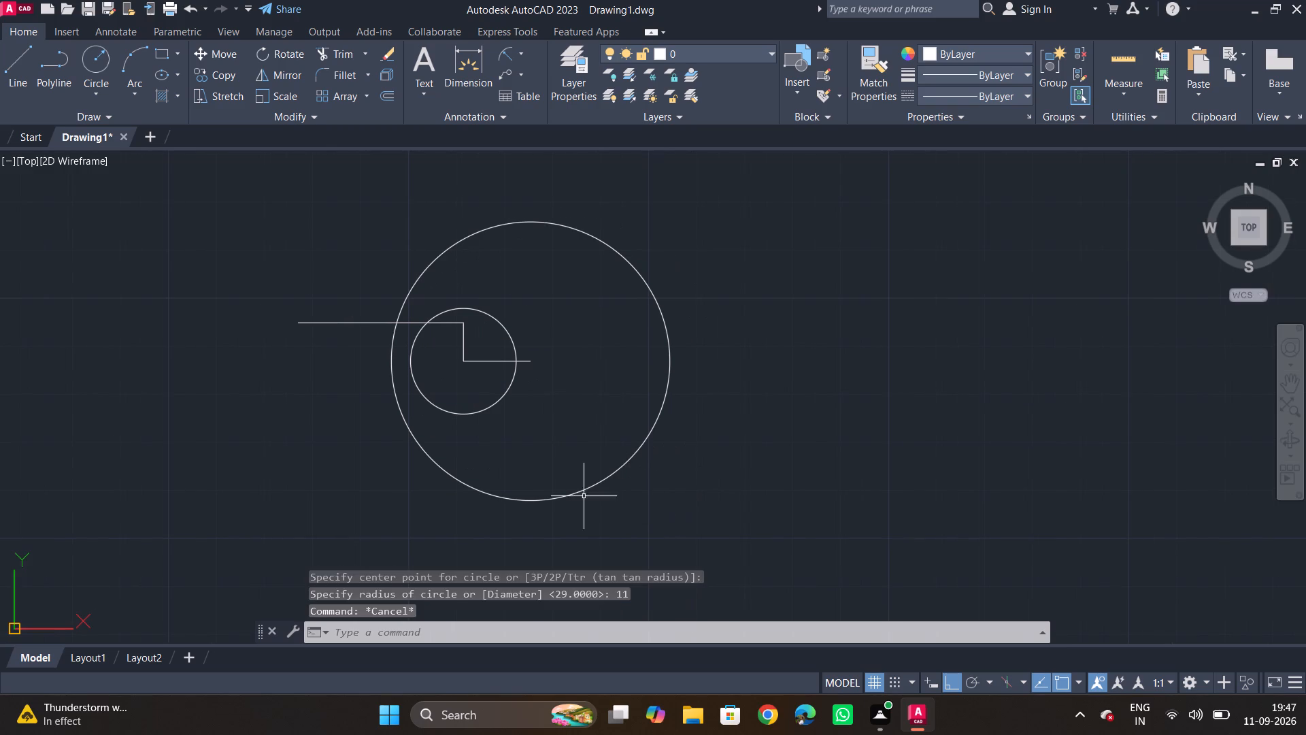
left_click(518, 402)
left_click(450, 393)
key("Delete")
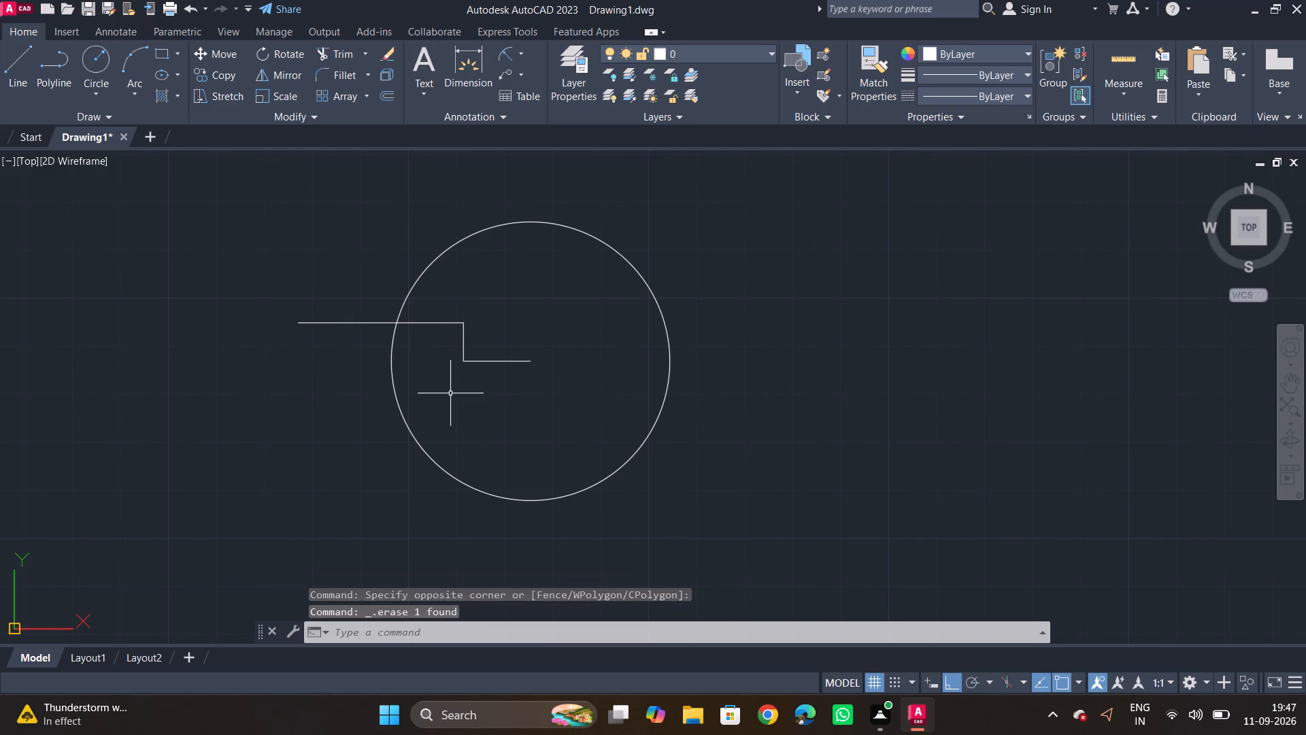
Draw a circle with radius 4.5 centred on the corner where the 14 and 8 unit lines meet.
type("C")
key("space")
left_click(459, 364)
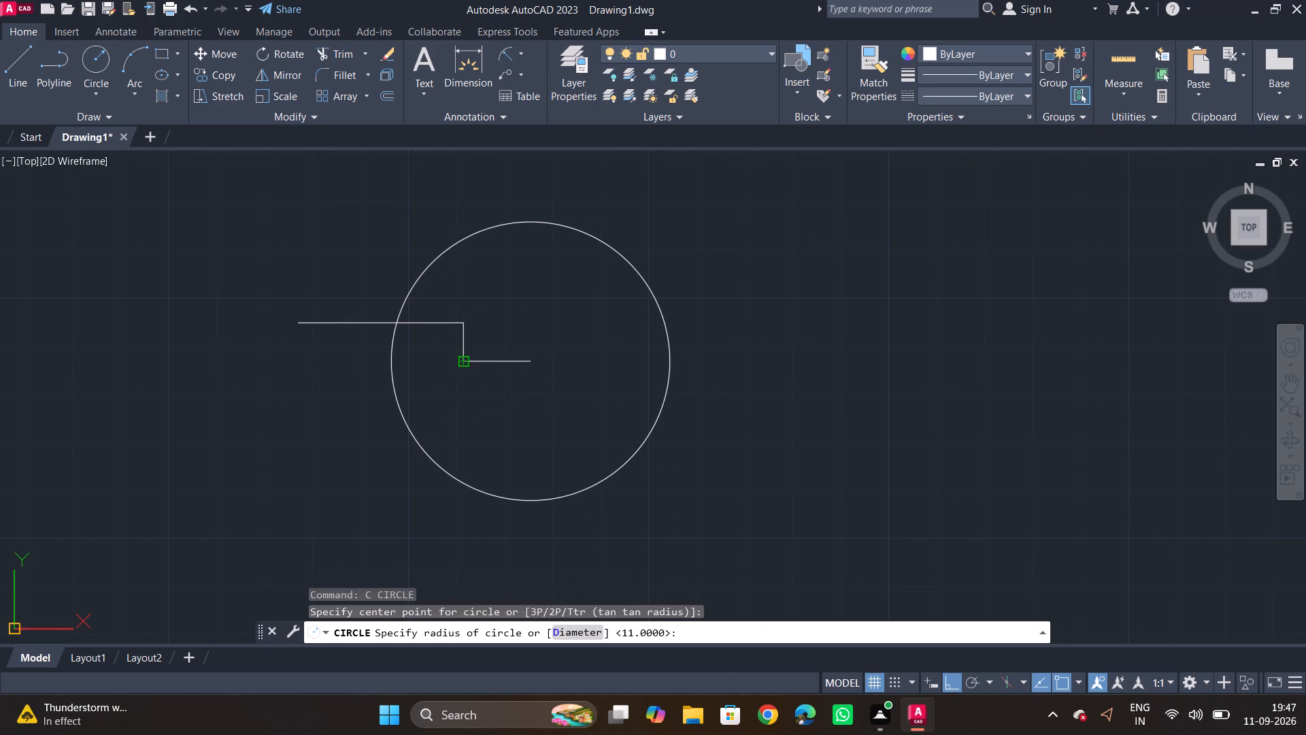
type("4.5")
key("Return")
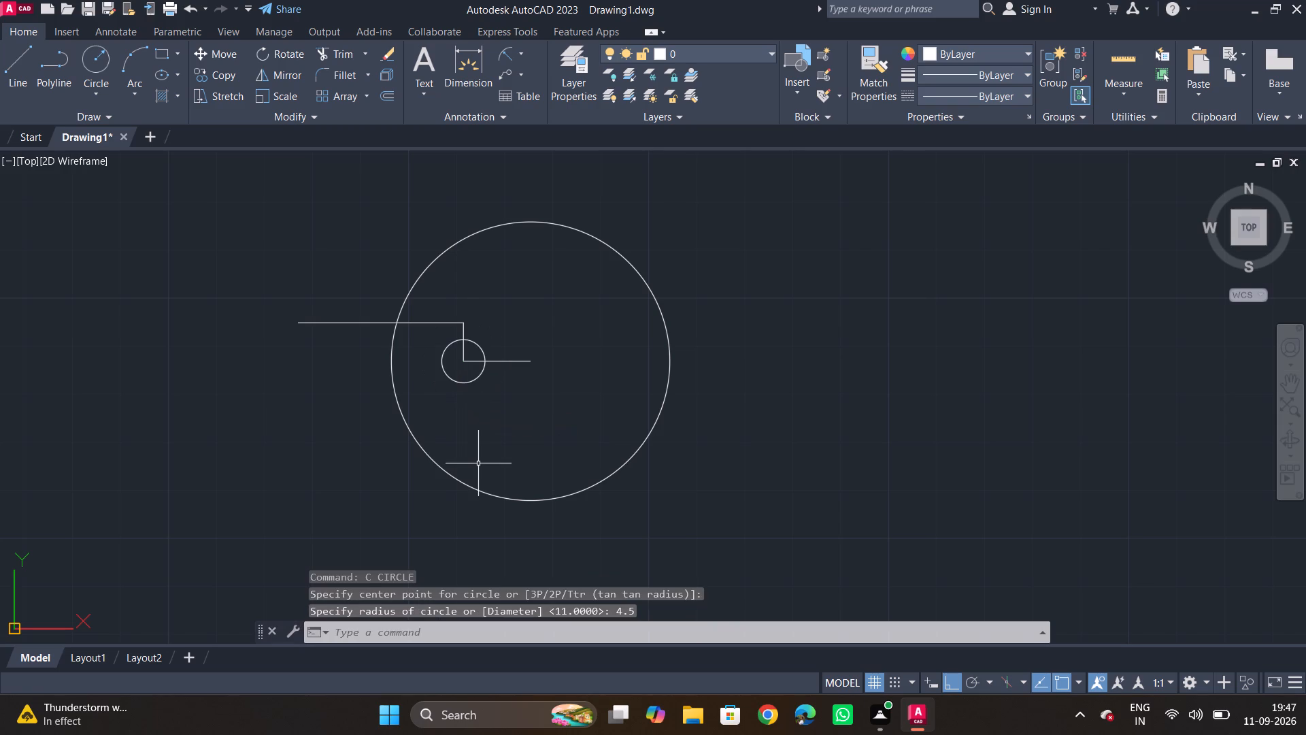
Offset the long upper horizontal line 28 units downward and end the command.
middle_click_drag(558, 441, 554, 406)
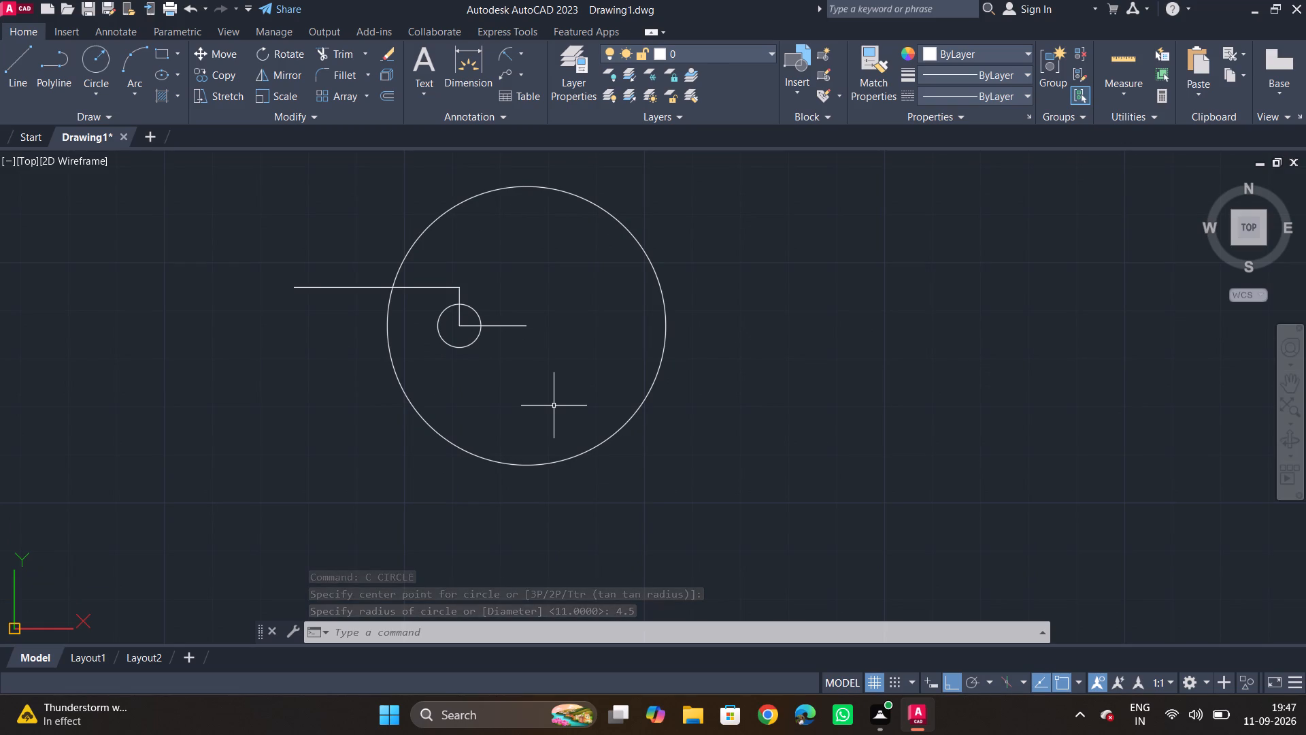
type("0")
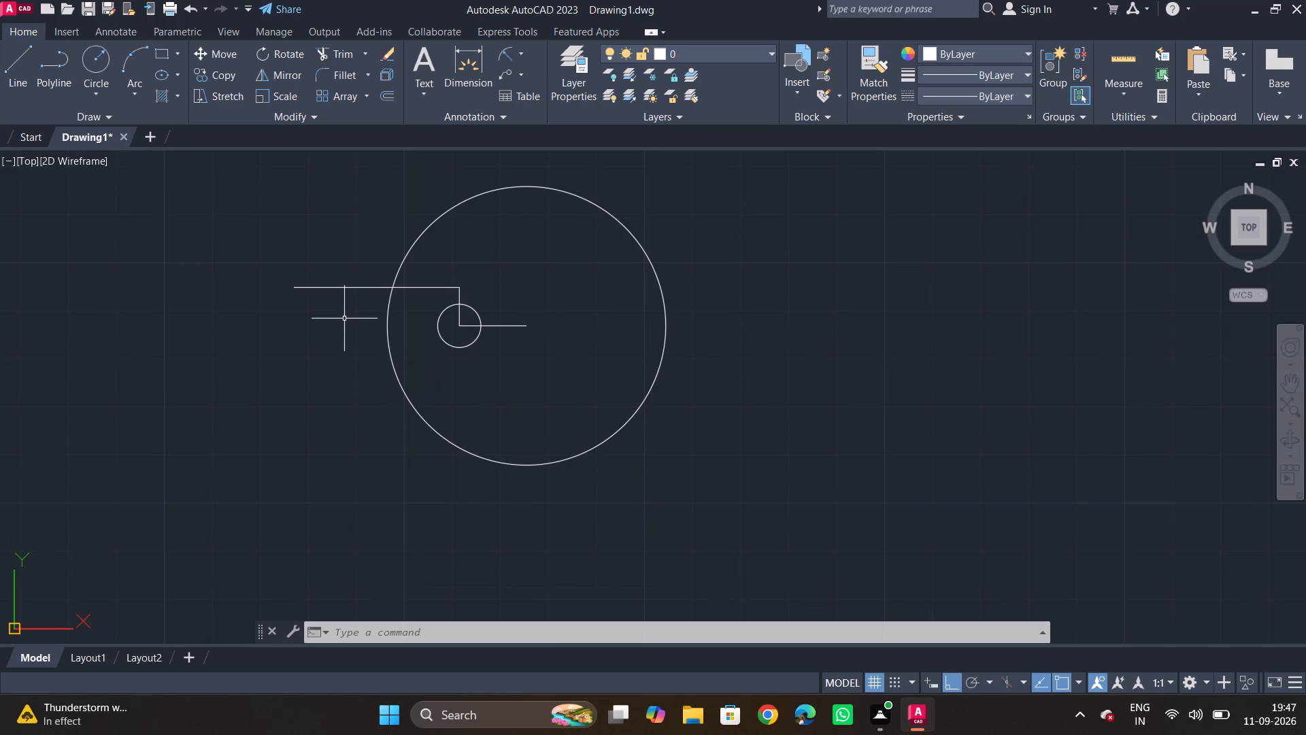
key("space")
type("28")
key("space")
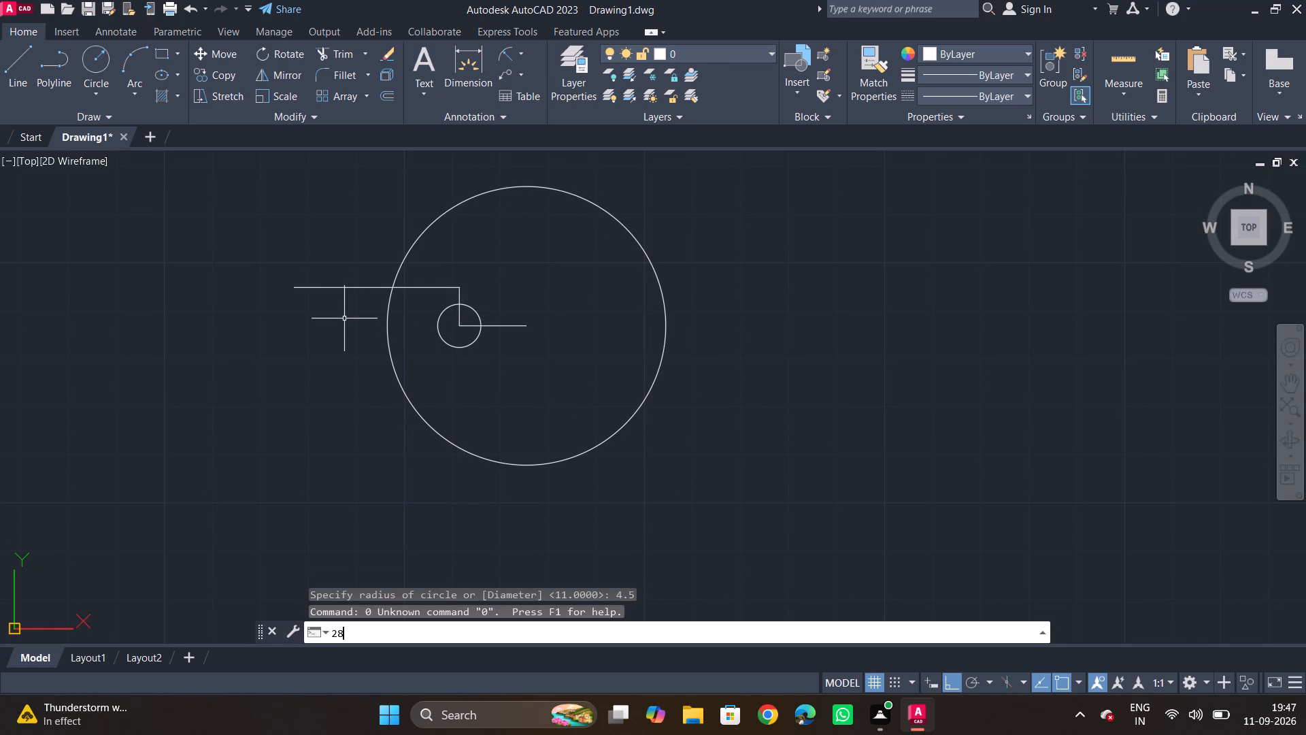
type("O")
key("space")
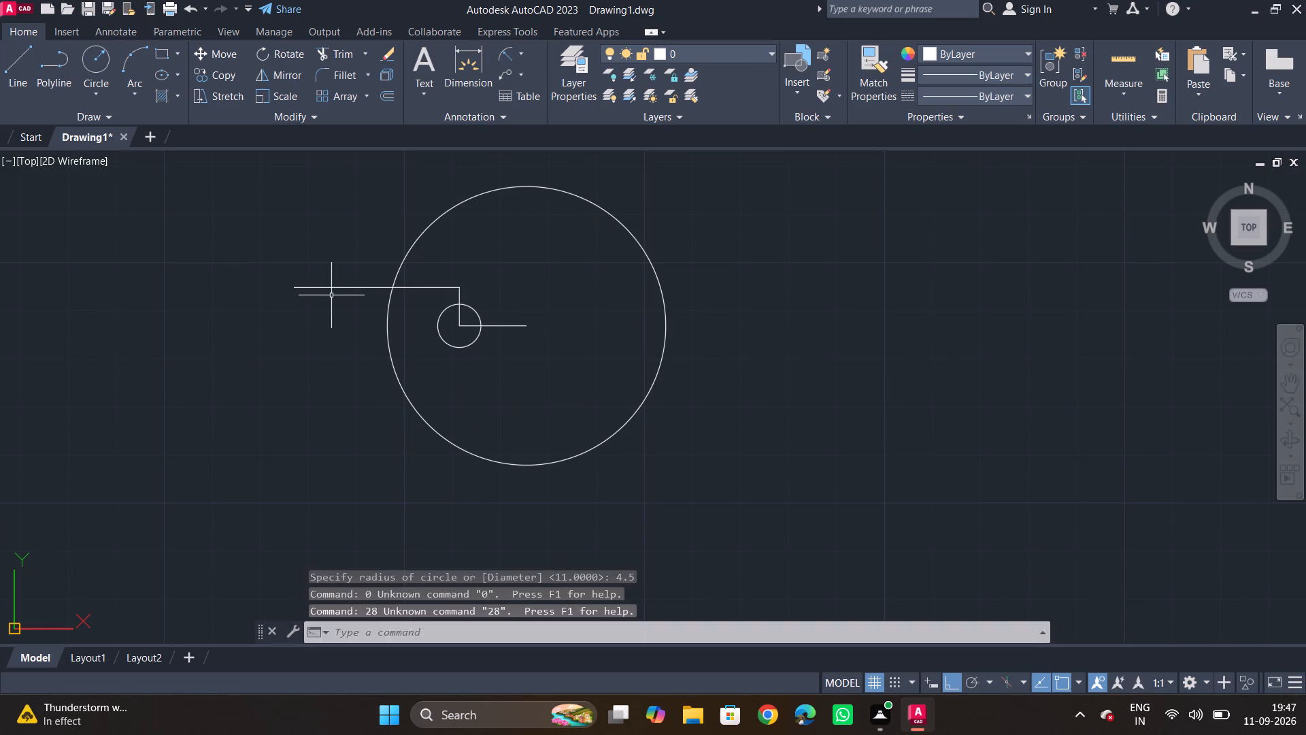
type("28")
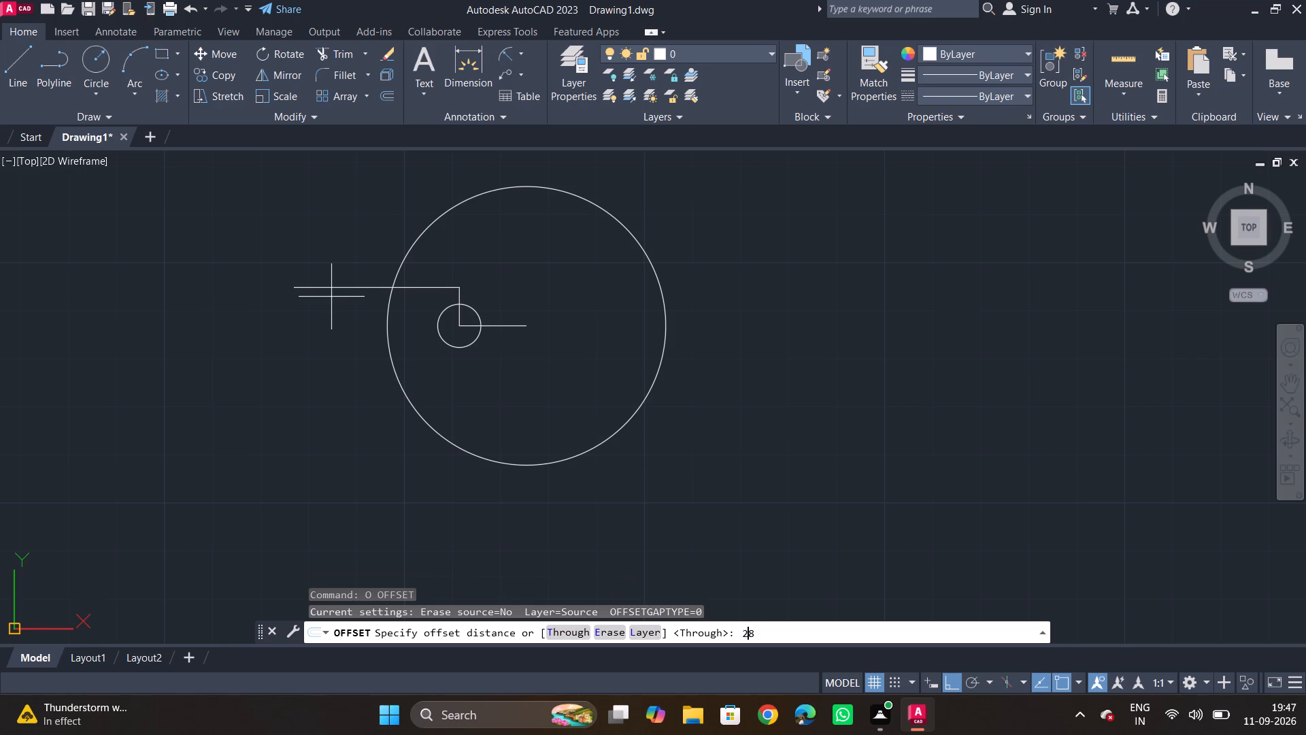
key("space")
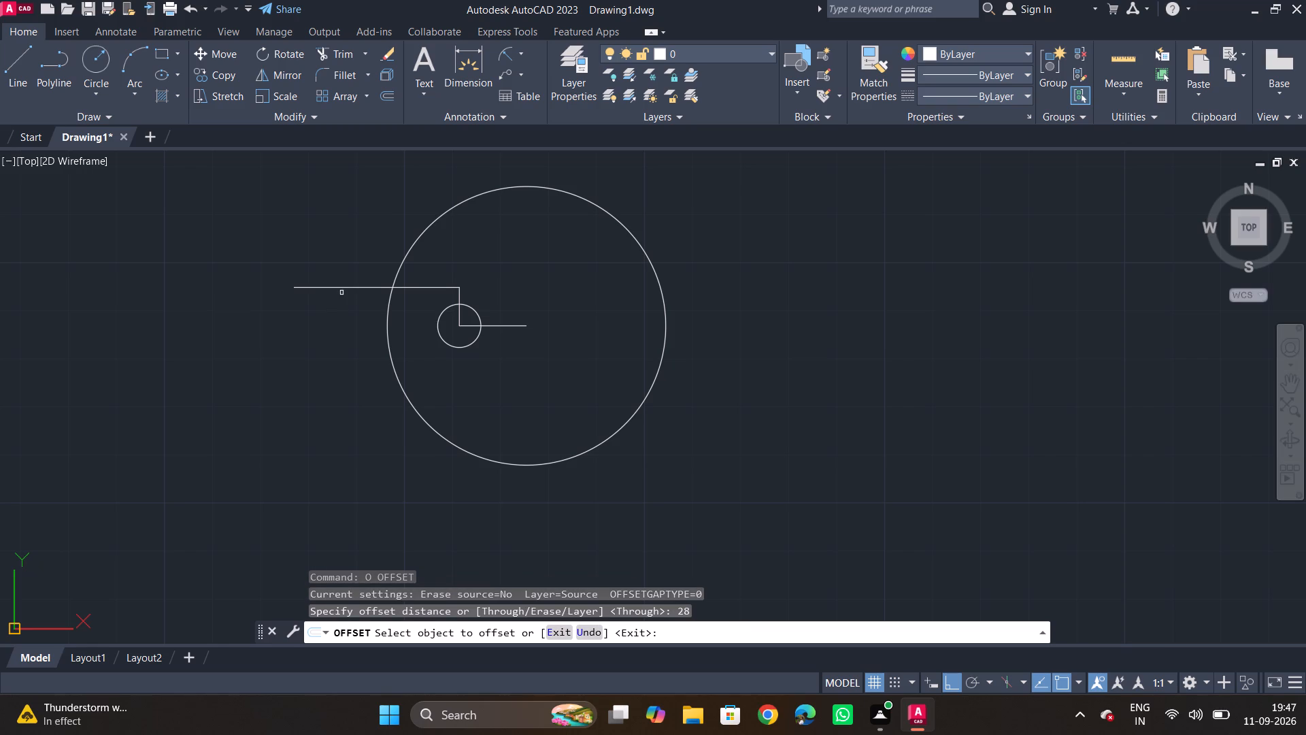
left_click(352, 284)
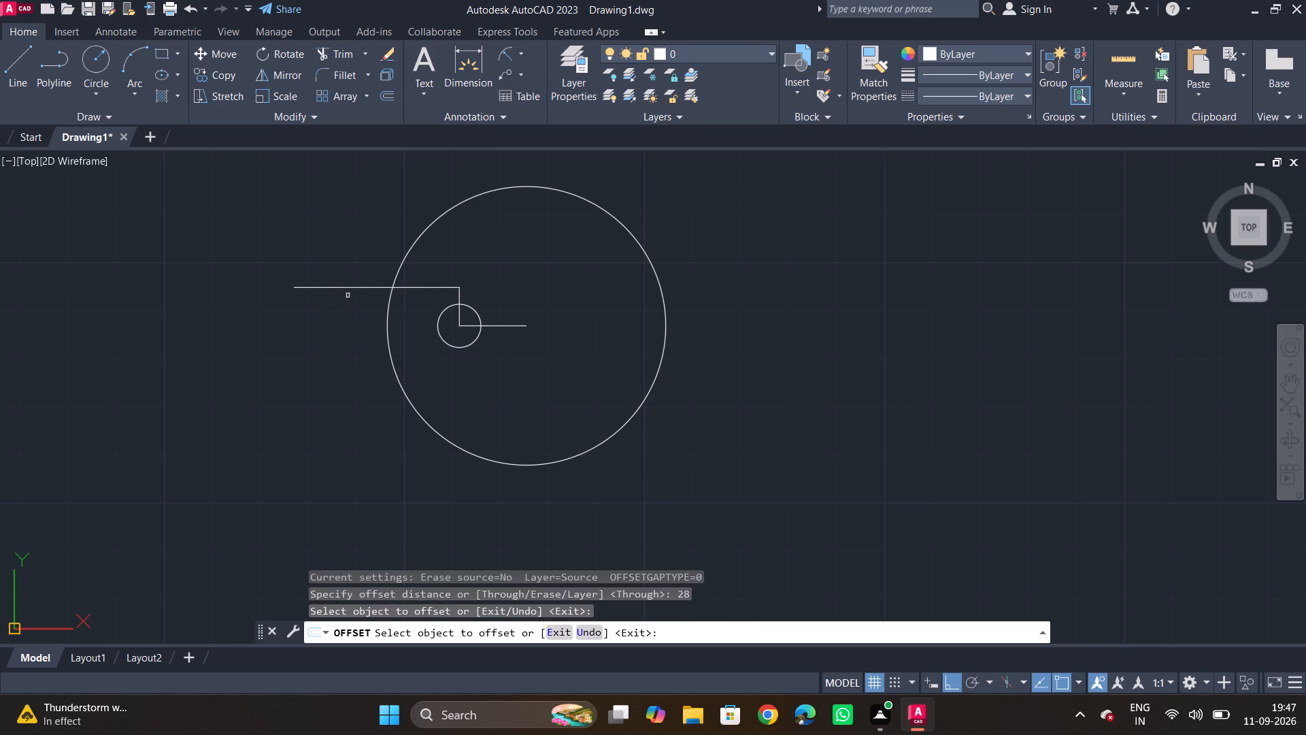
left_click(348, 287)
left_click(334, 421)
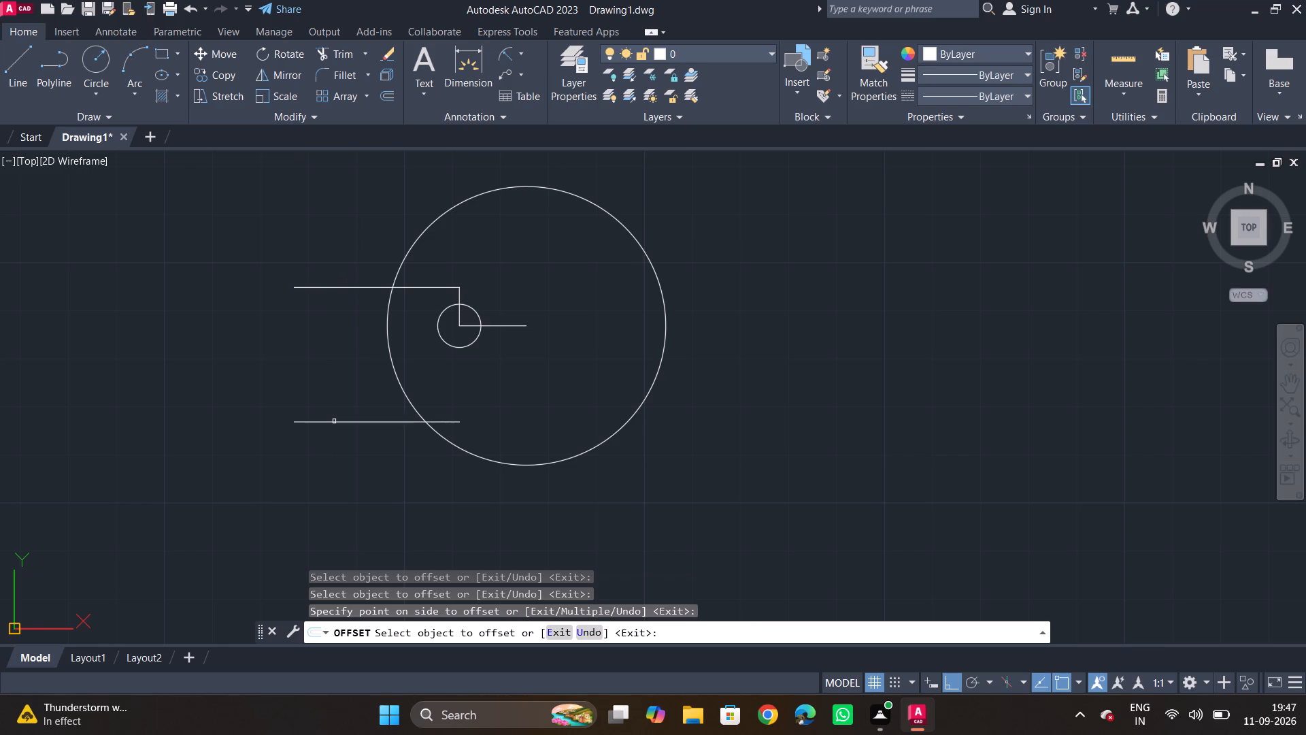
key("Escape")
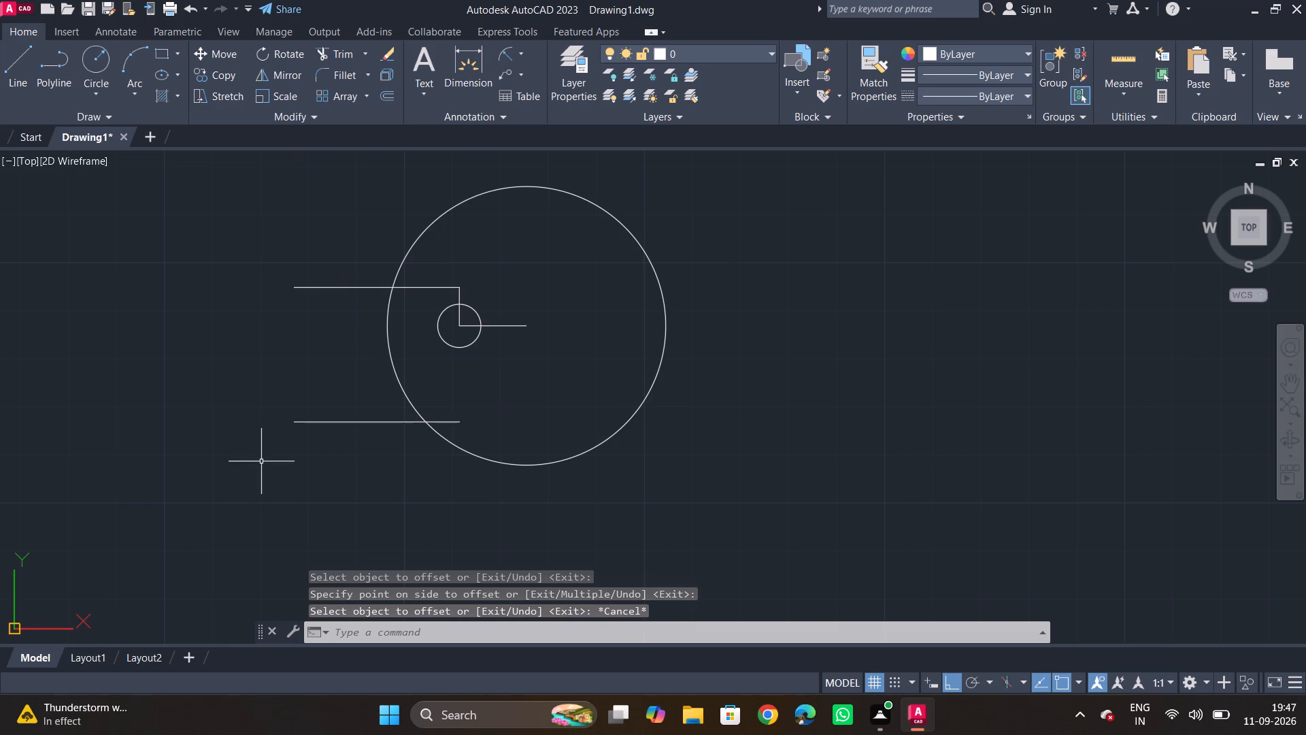
Draw connected lines from the left end of the lower horizontal line: 14 units up and 16.5 units right.
type("L")
key("space")
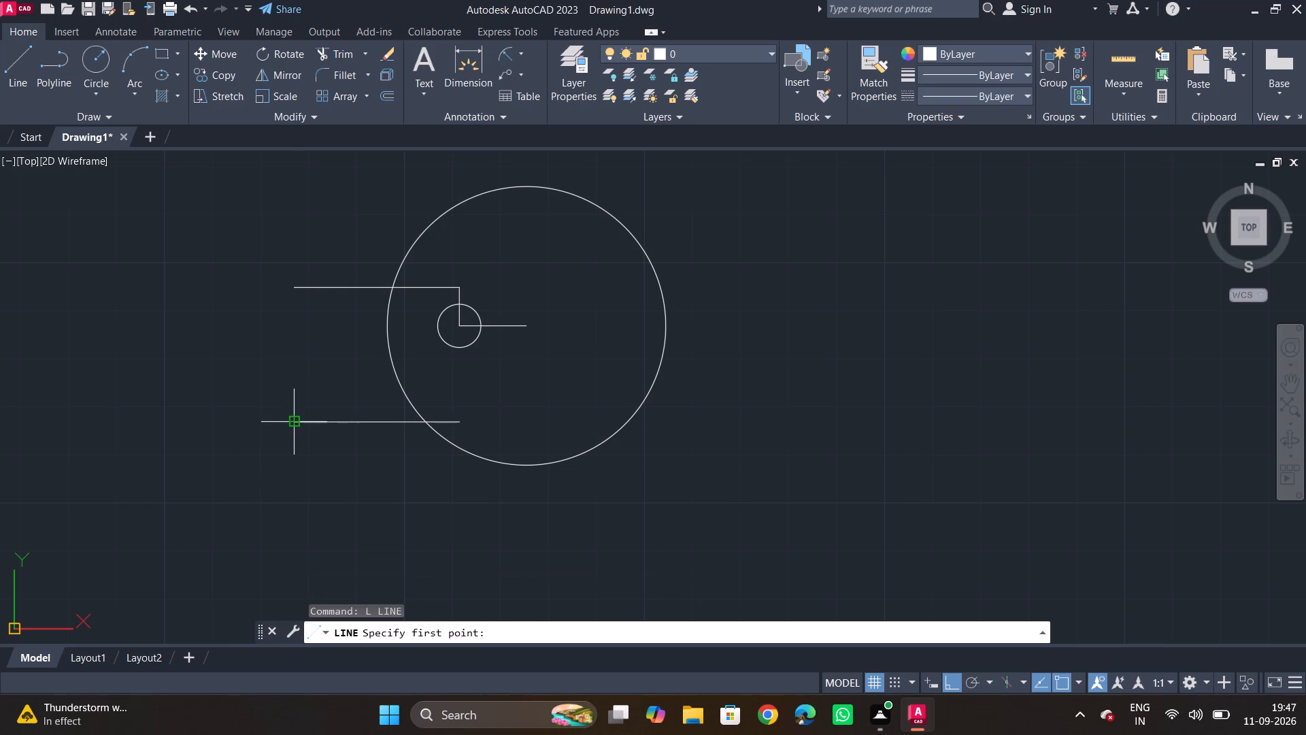
left_click(293, 427)
type("14")
key("Return")
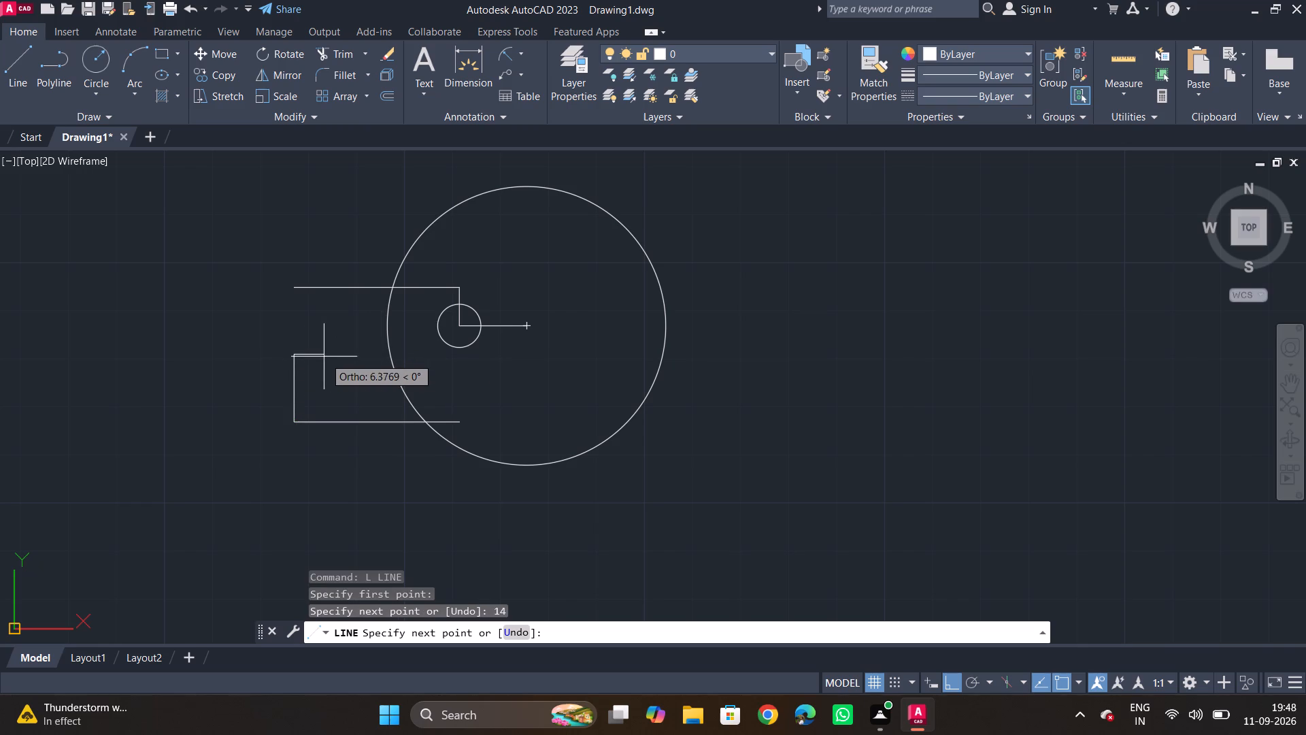
type("16.5")
key("Return")
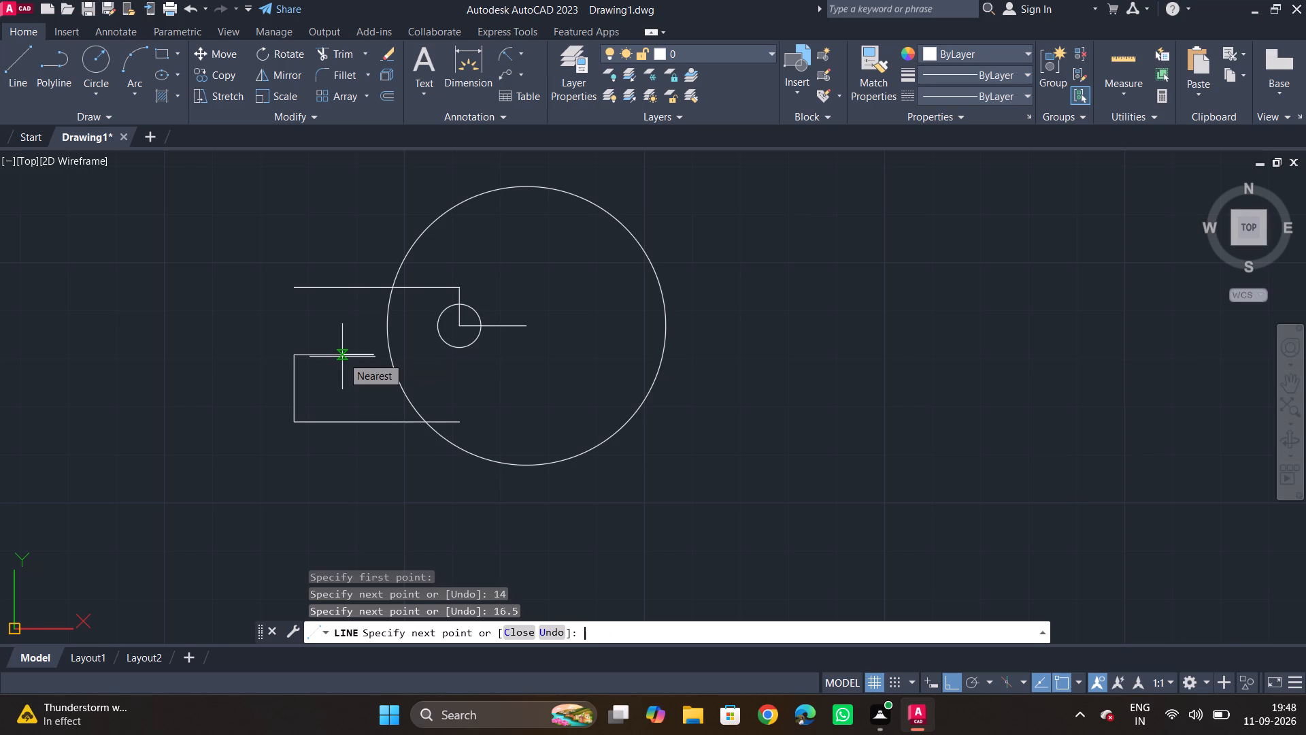
key("Escape")
Start a circle centred on the right end of the 16.5-unit line.
key("c")
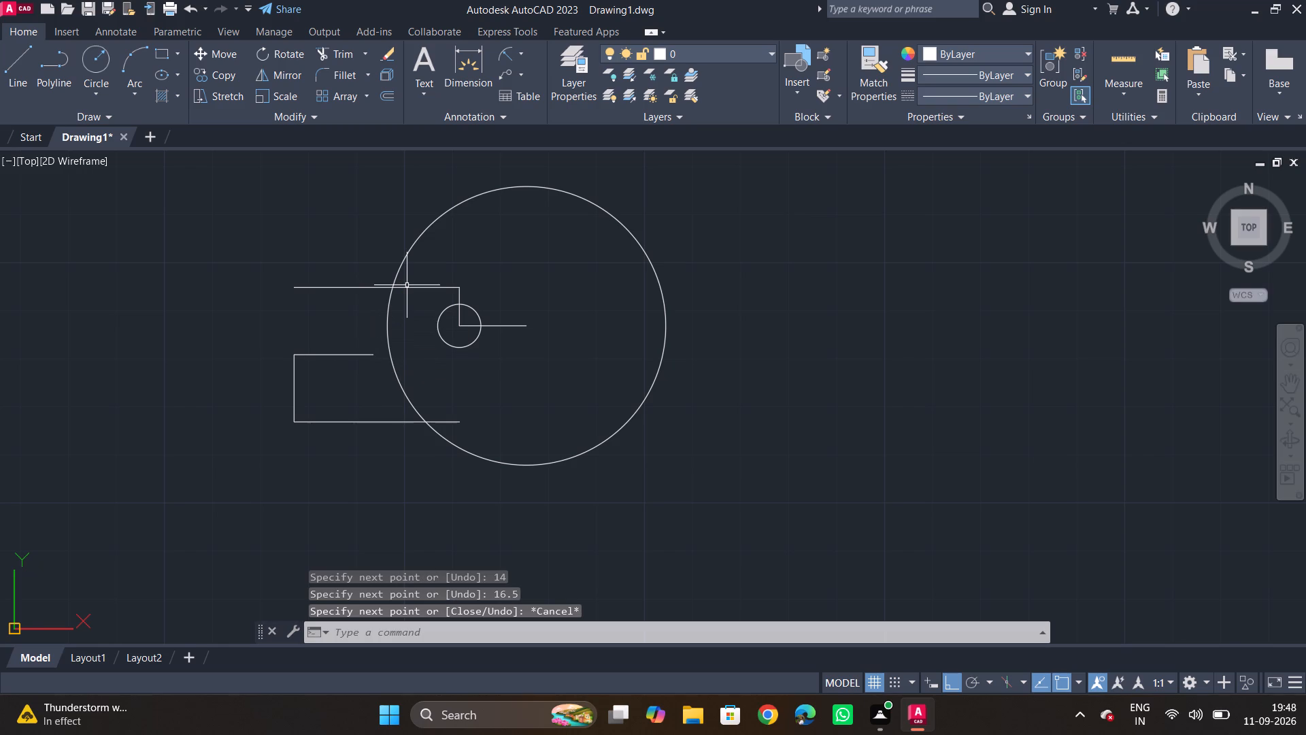
key("space")
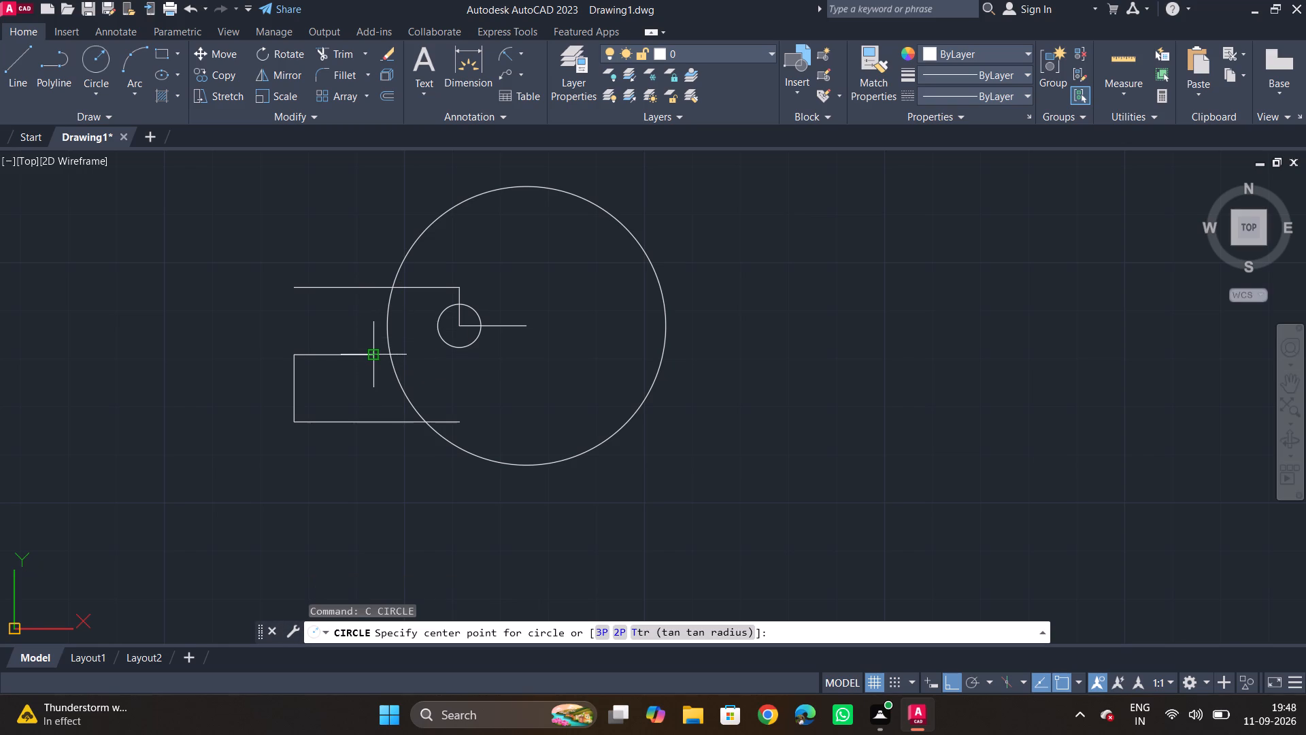
left_click(370, 351)
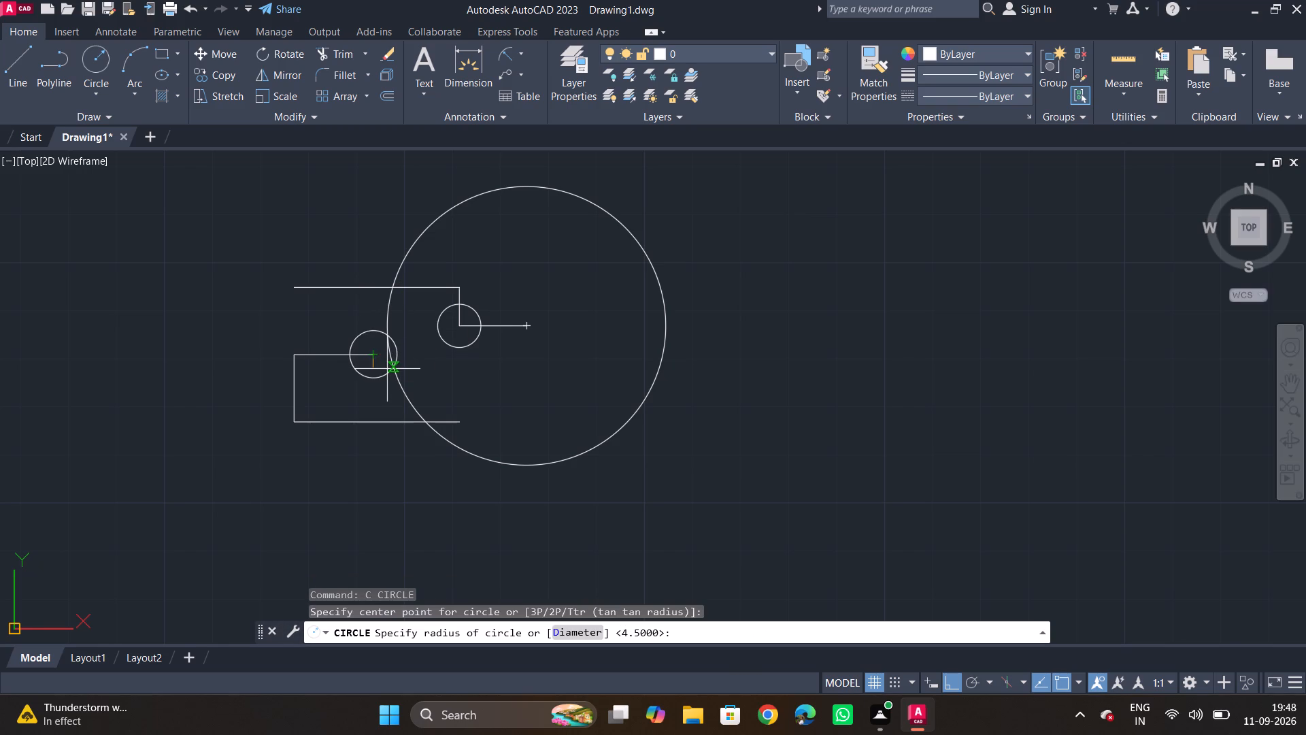
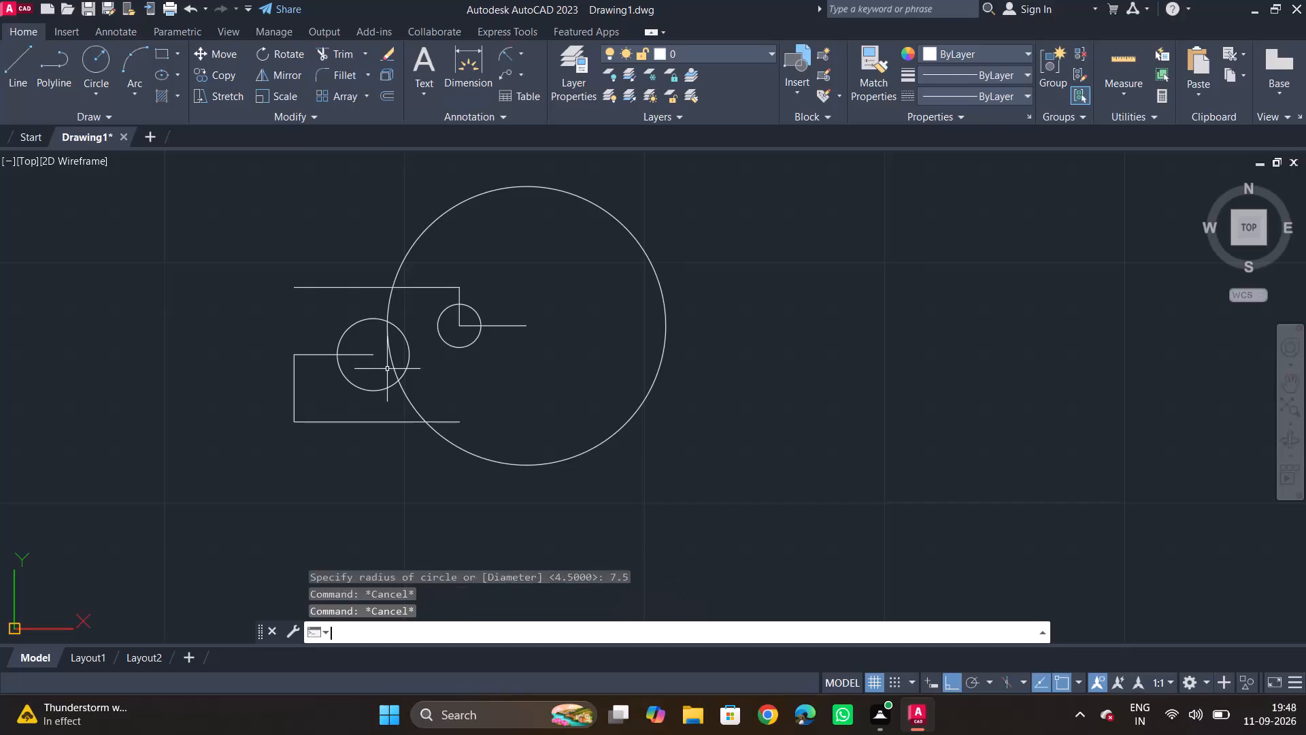
Erase the 16.5-unit horizontal construction line that leads to the centre of the radius 7.5 circle.
key("Escape")
key("Escape")
middle_click_drag(416, 409, 413, 369)
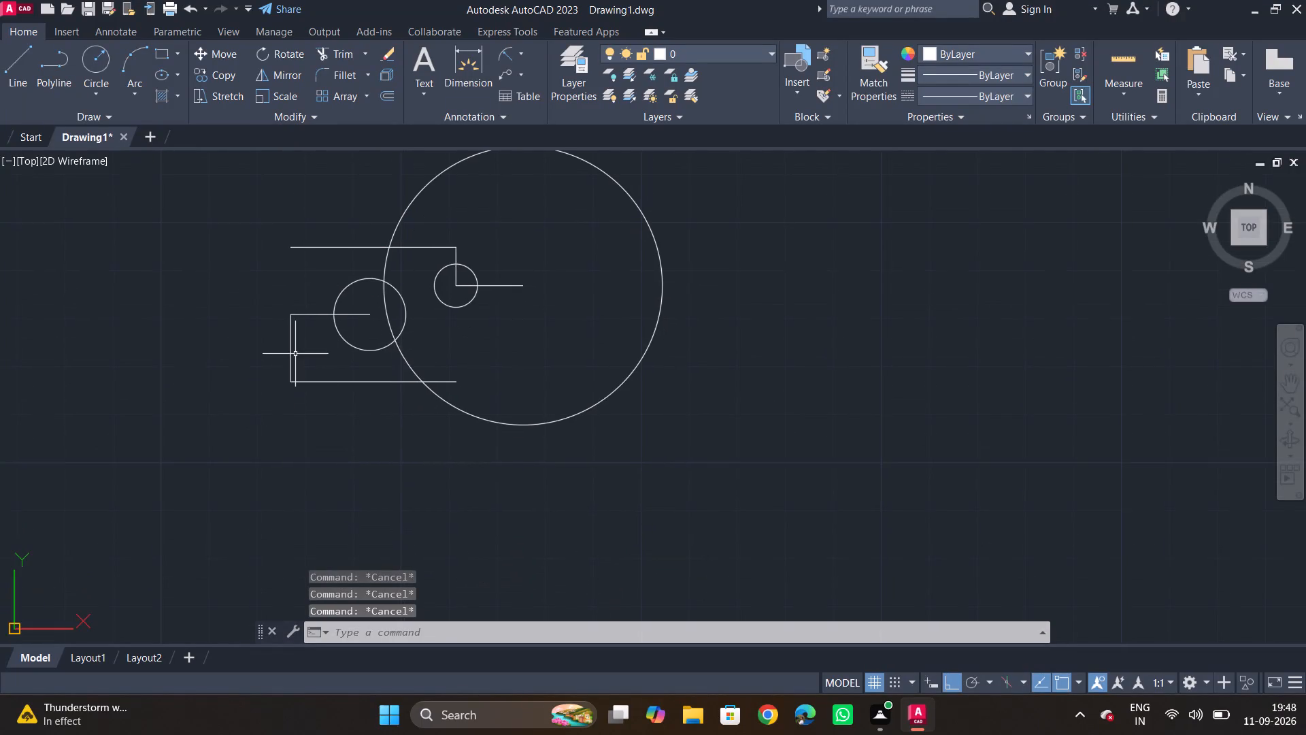
scroll(295, 354, "up", 1)
middle_click_drag(337, 346, 362, 416)
left_click_drag(335, 328, 336, 347)
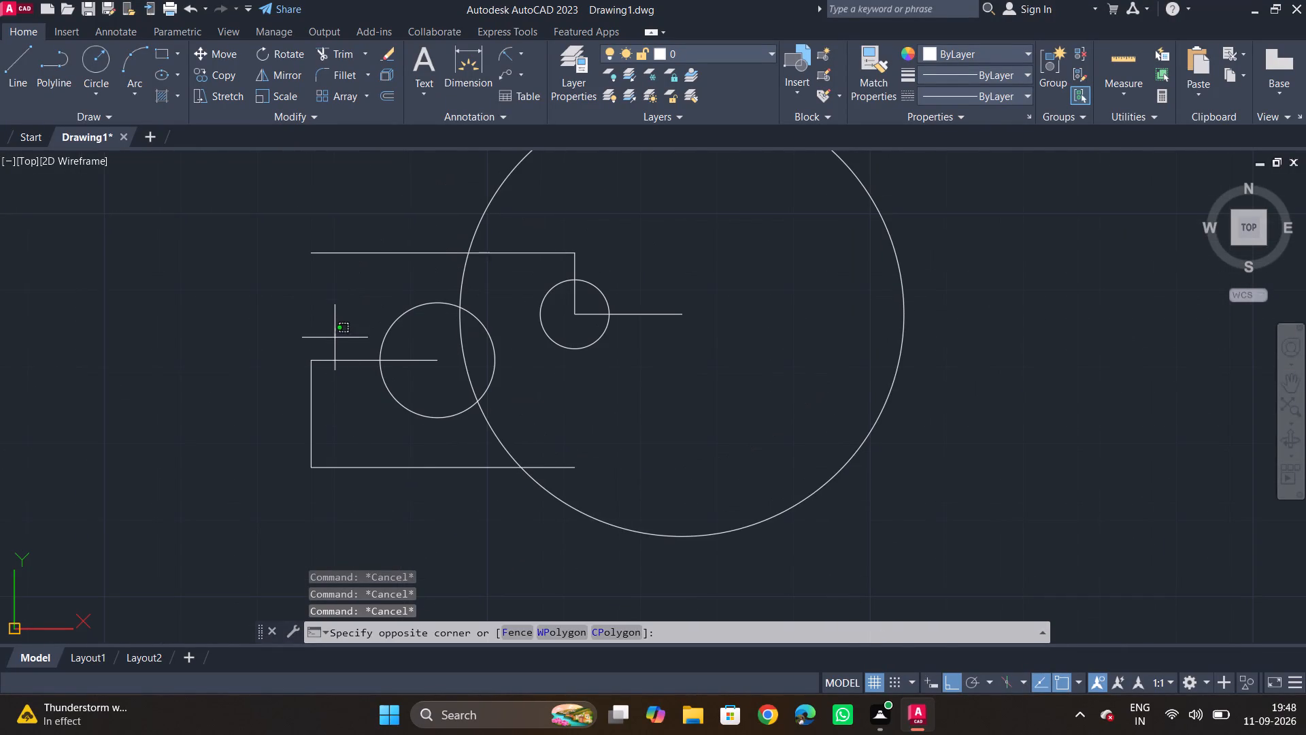
left_click(326, 431)
key("Delete")
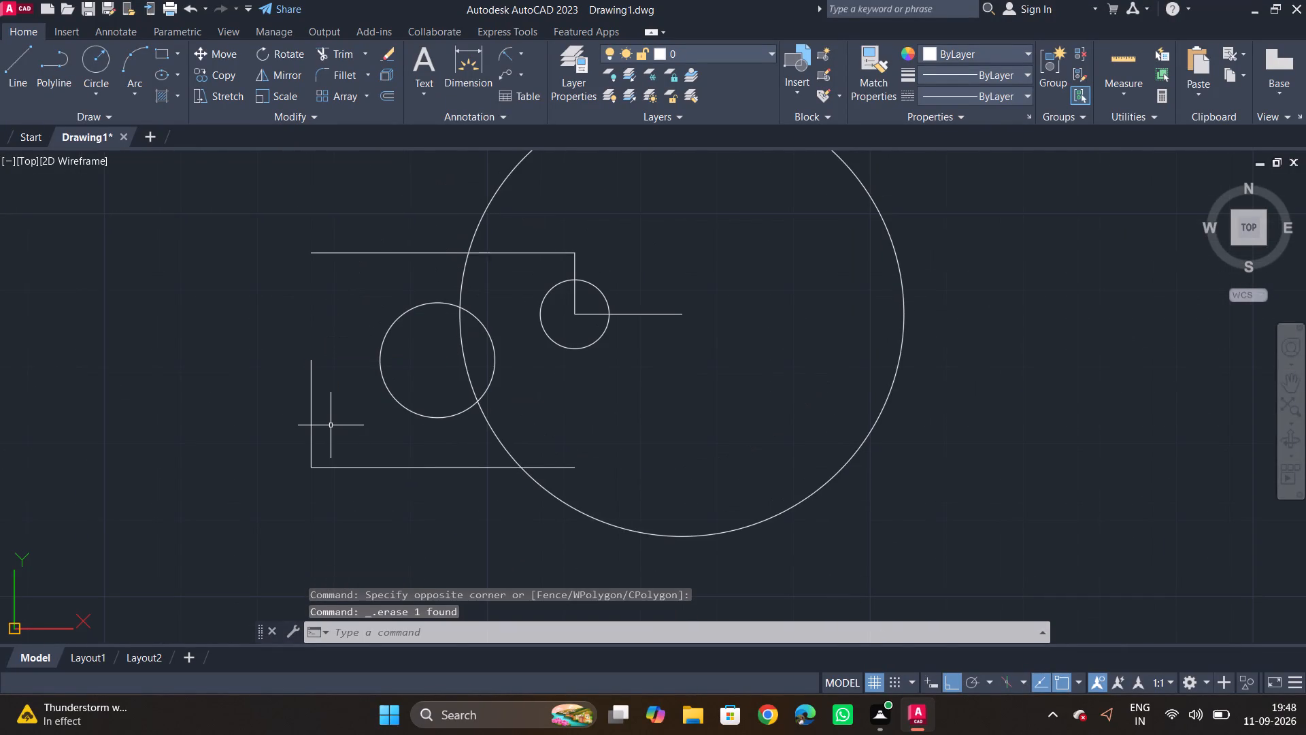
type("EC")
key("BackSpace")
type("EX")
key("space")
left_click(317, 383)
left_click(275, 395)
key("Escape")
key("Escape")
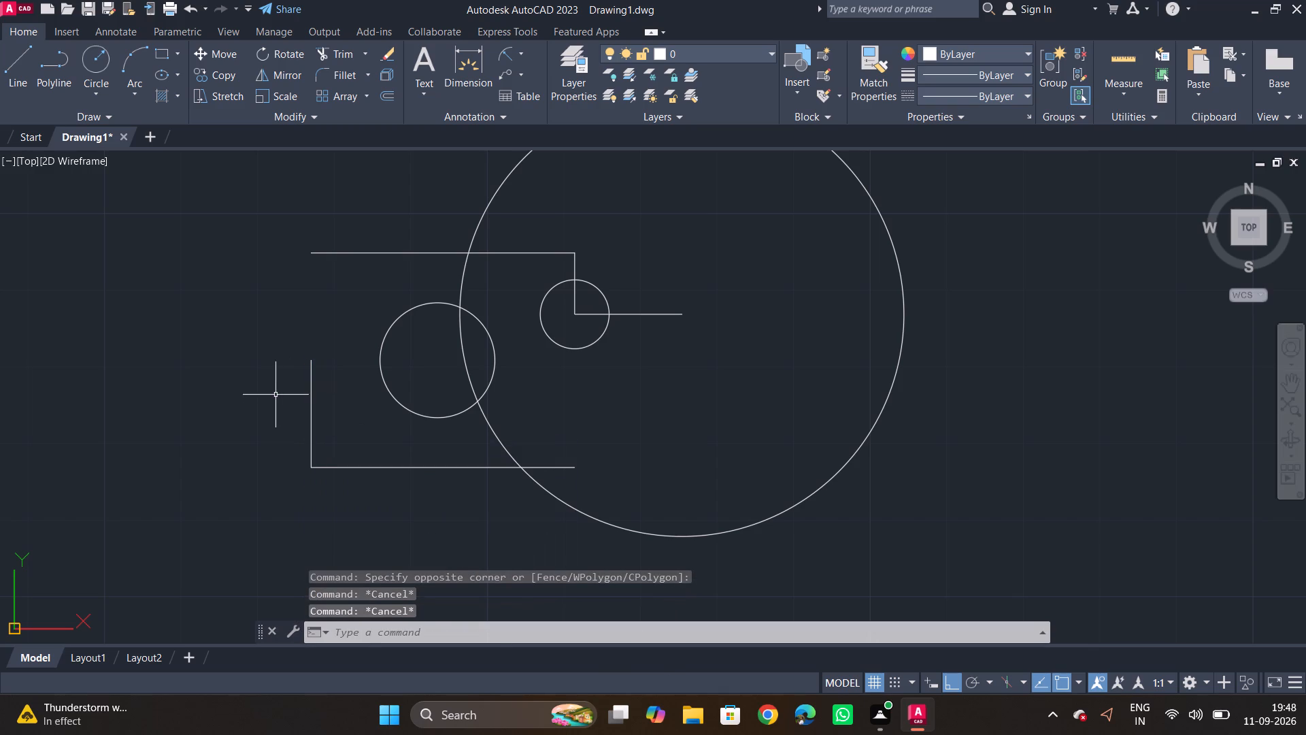
Extend the 14-unit vertical line at the profile's left side up to the upper horizontal line.
type("EX")
key("space")
left_click(330, 377)
left_click(290, 397)
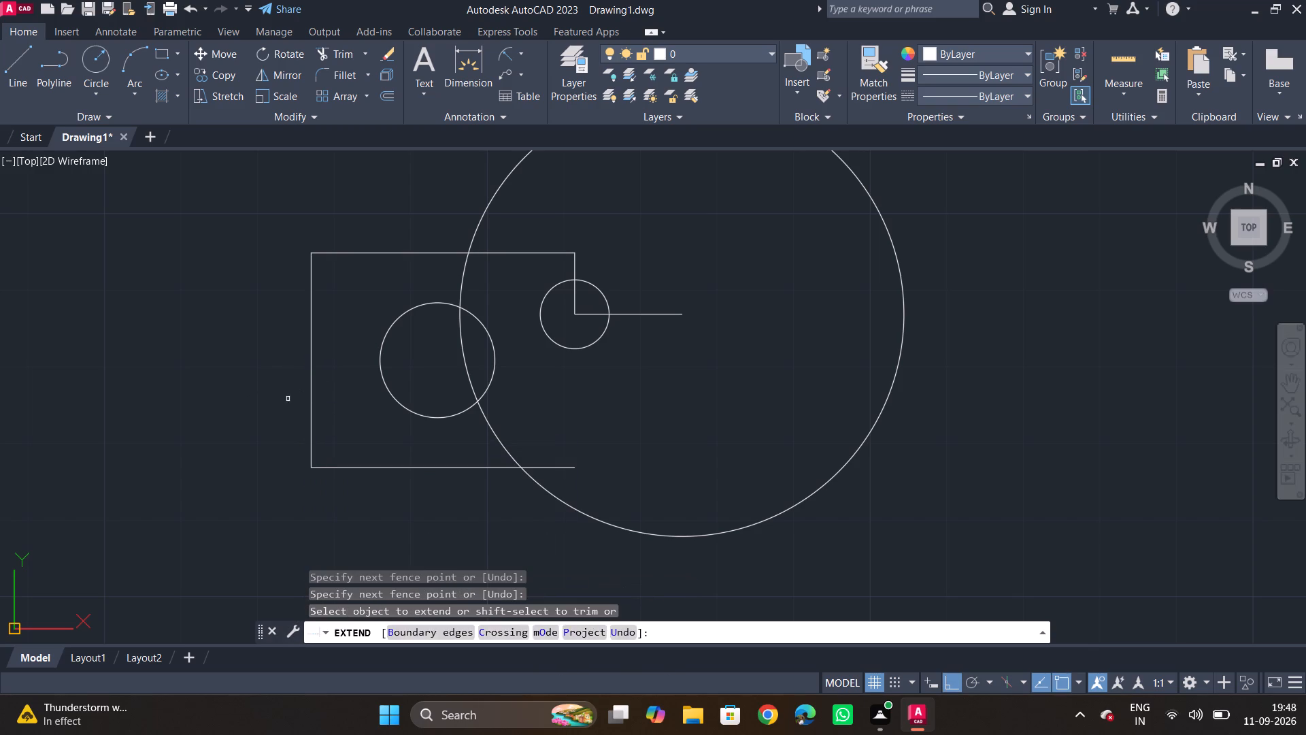
key("Escape")
Fillet the profile's upper-left corner between the upper horizontal and left vertical lines with radius 12.
type("F")
key("space")
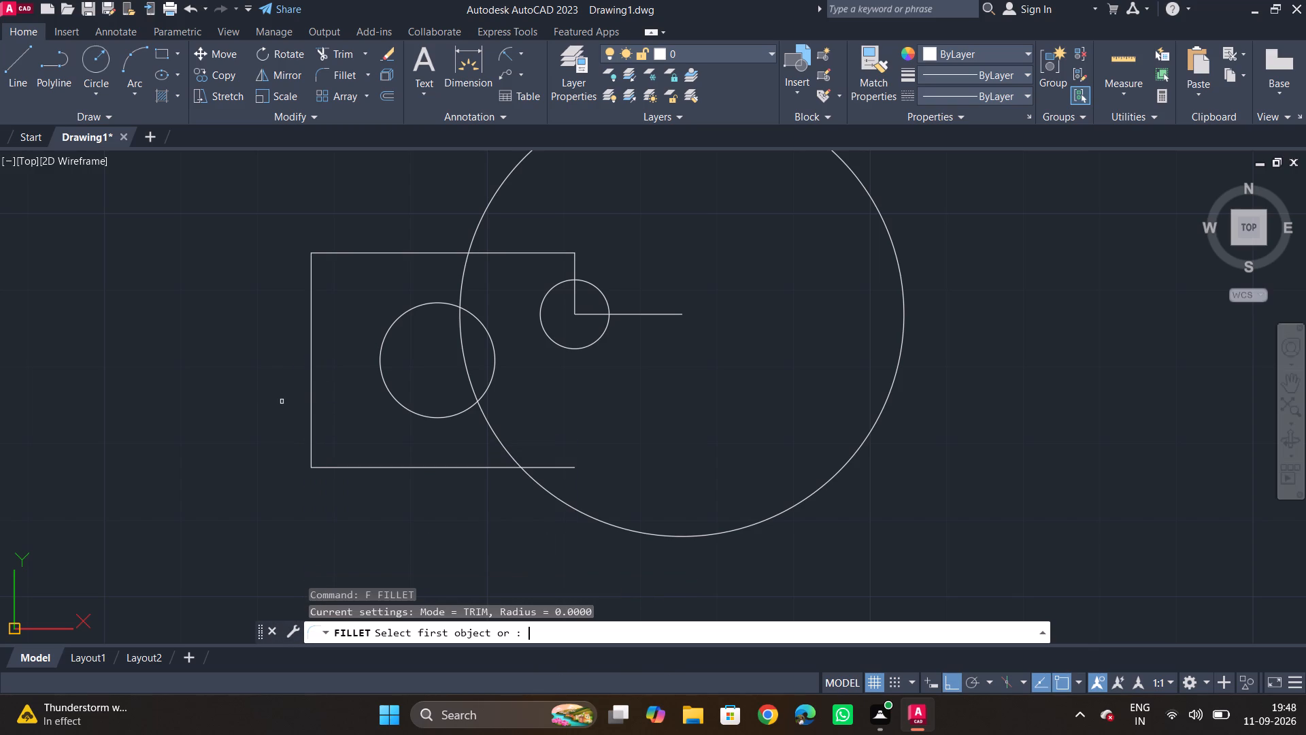
type("R")
key("space")
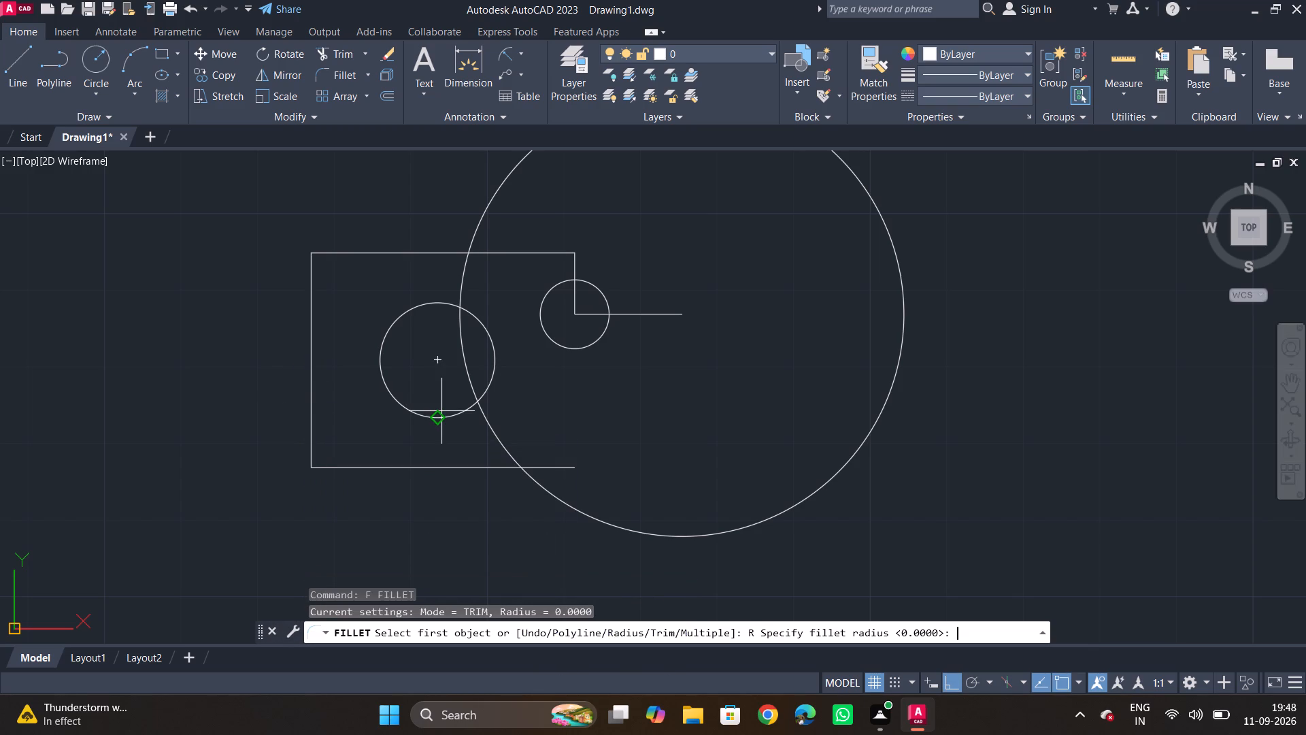
type("12")
key("space")
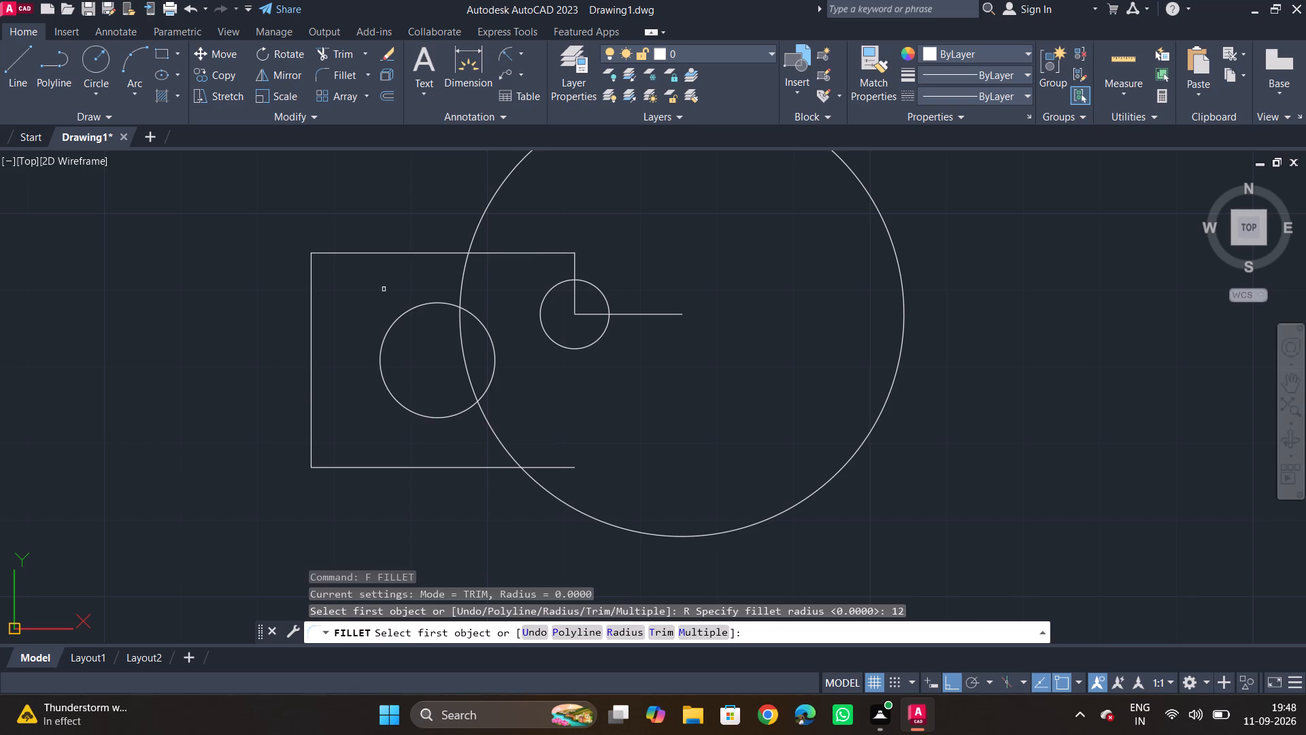
left_click(354, 251)
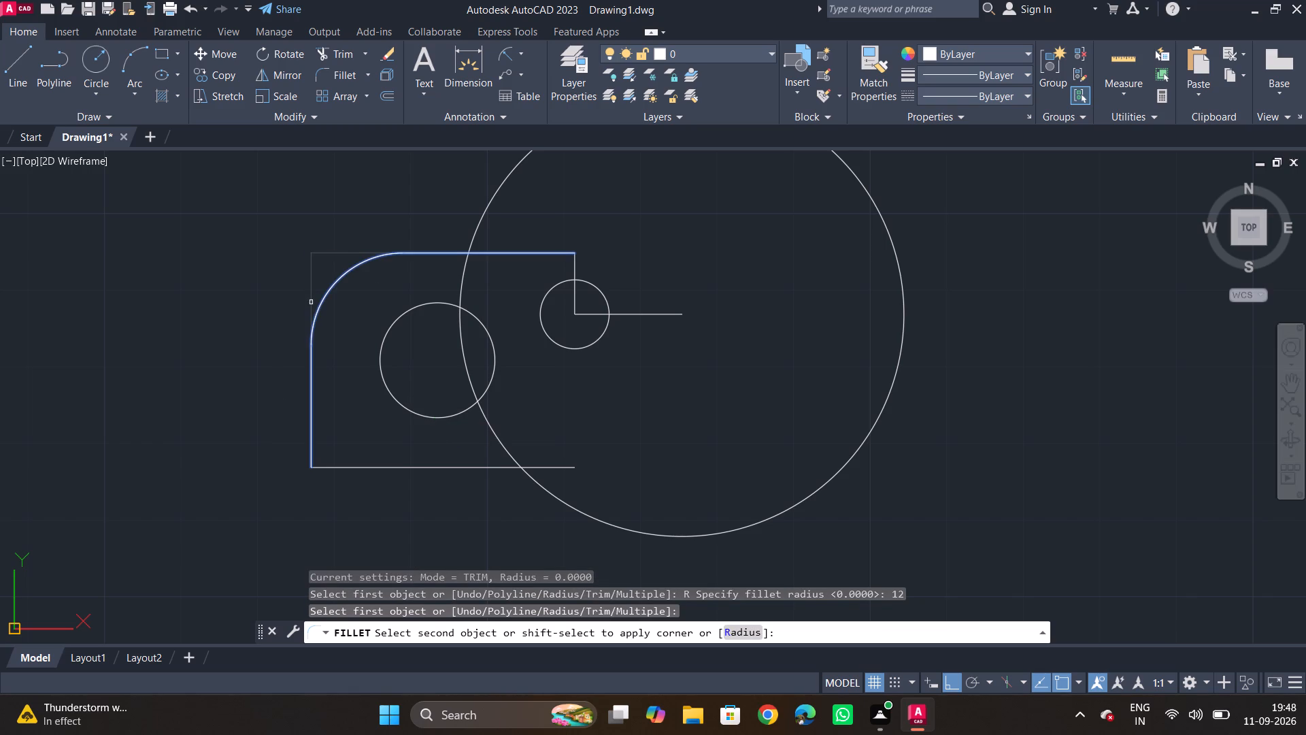
left_click(311, 304)
key("Escape")
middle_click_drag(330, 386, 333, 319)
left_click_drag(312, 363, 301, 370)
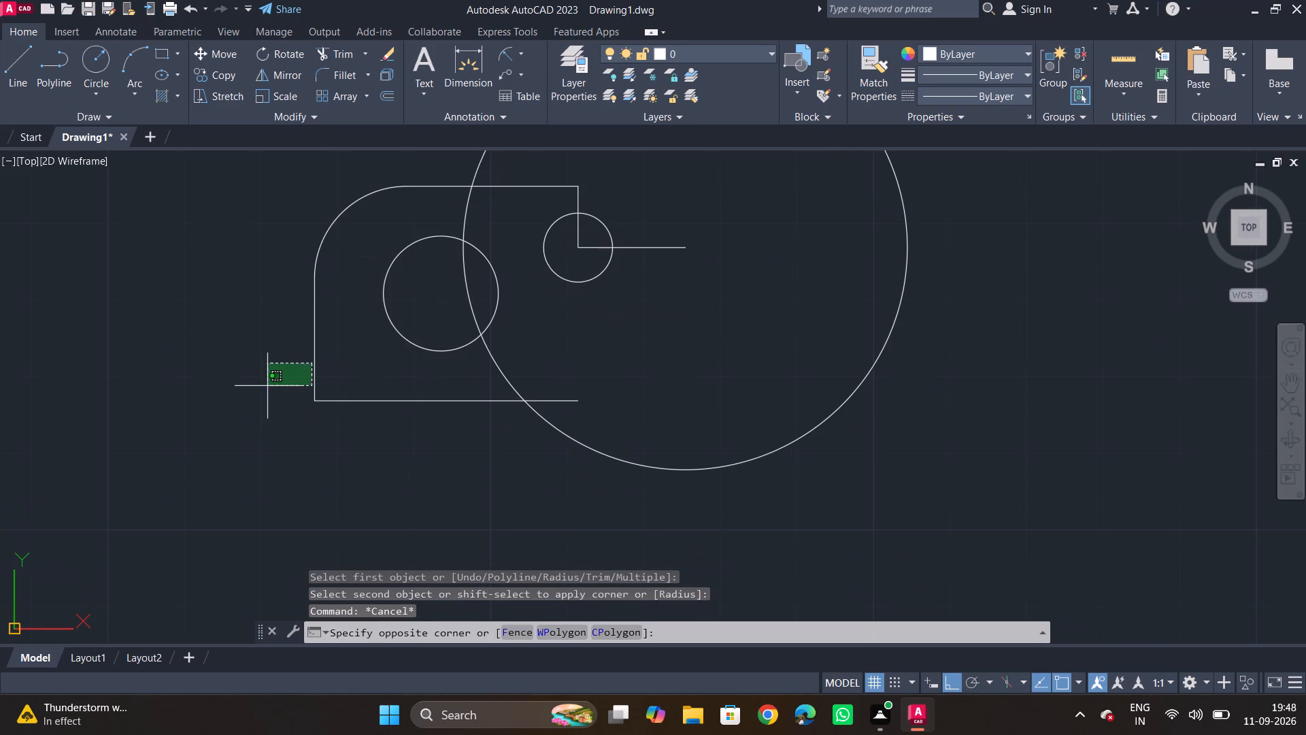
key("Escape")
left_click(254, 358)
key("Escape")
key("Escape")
Draw a 10-unit vertical line upward from the profile's lower-left corner.
type("L")
key("space")
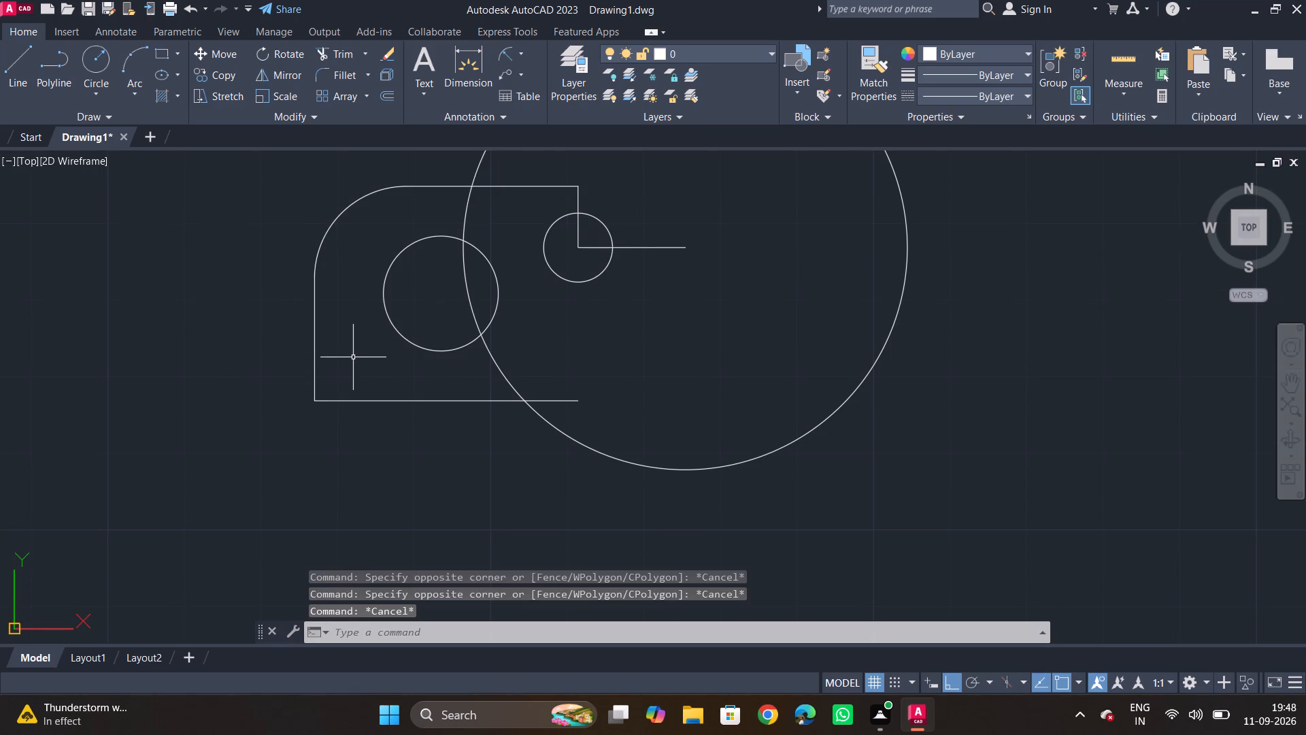
left_click(309, 399)
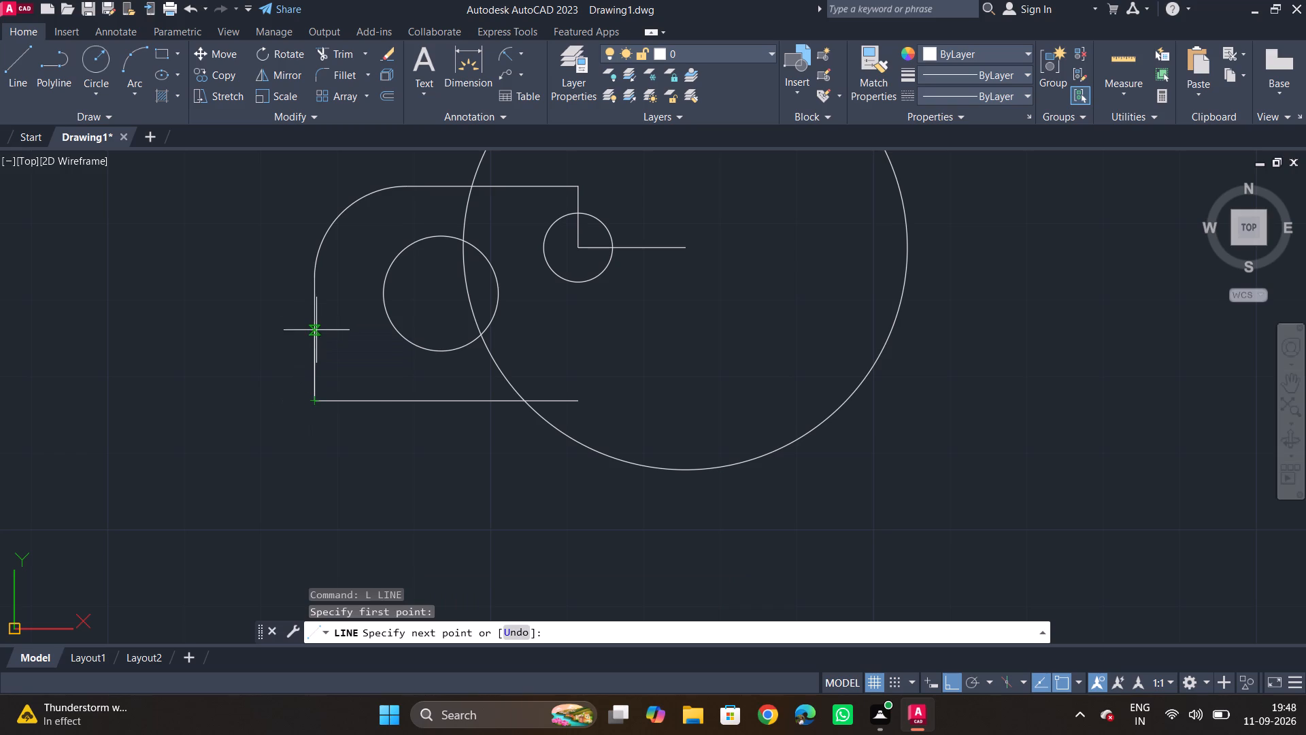
type("10")
key("Return")
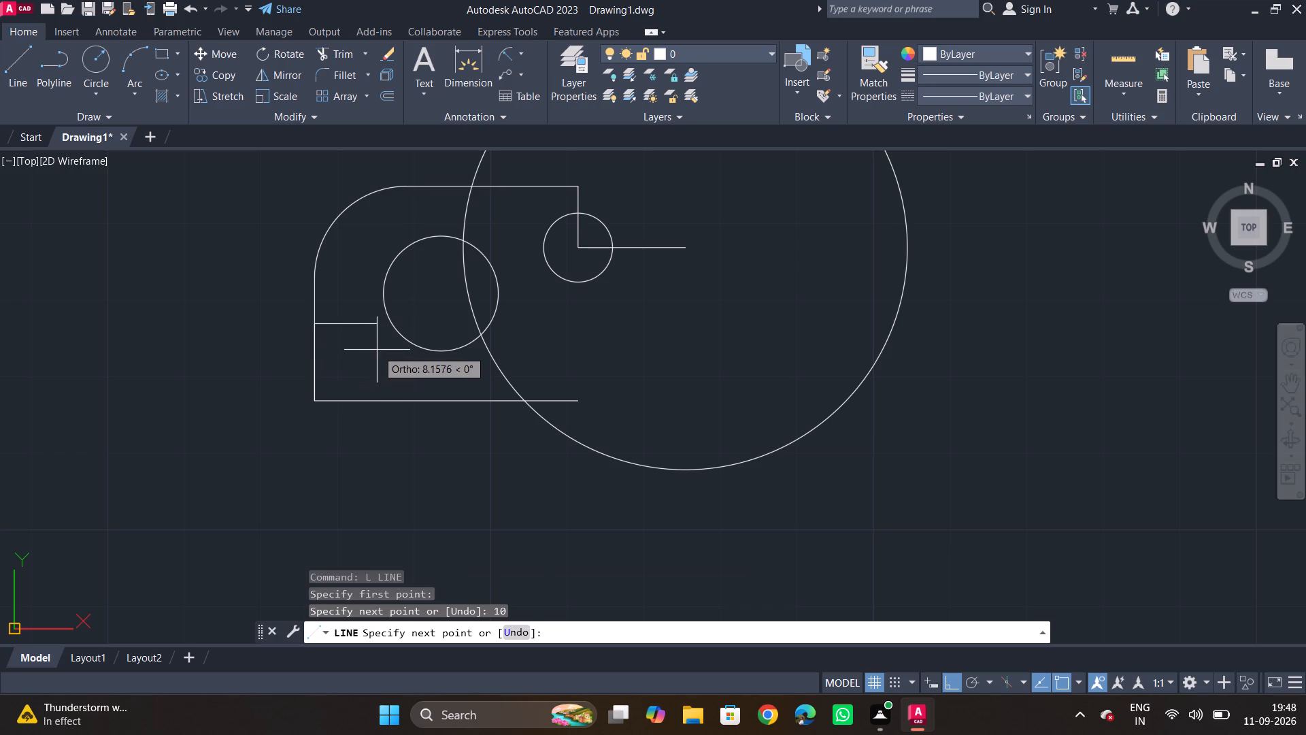
key("Escape")
Draw connected lines from the radius 7.5 circle's centre down to the lower horizontal, 7.5 units left, and diagonally to the 10-unit line's upper end.
type("L")
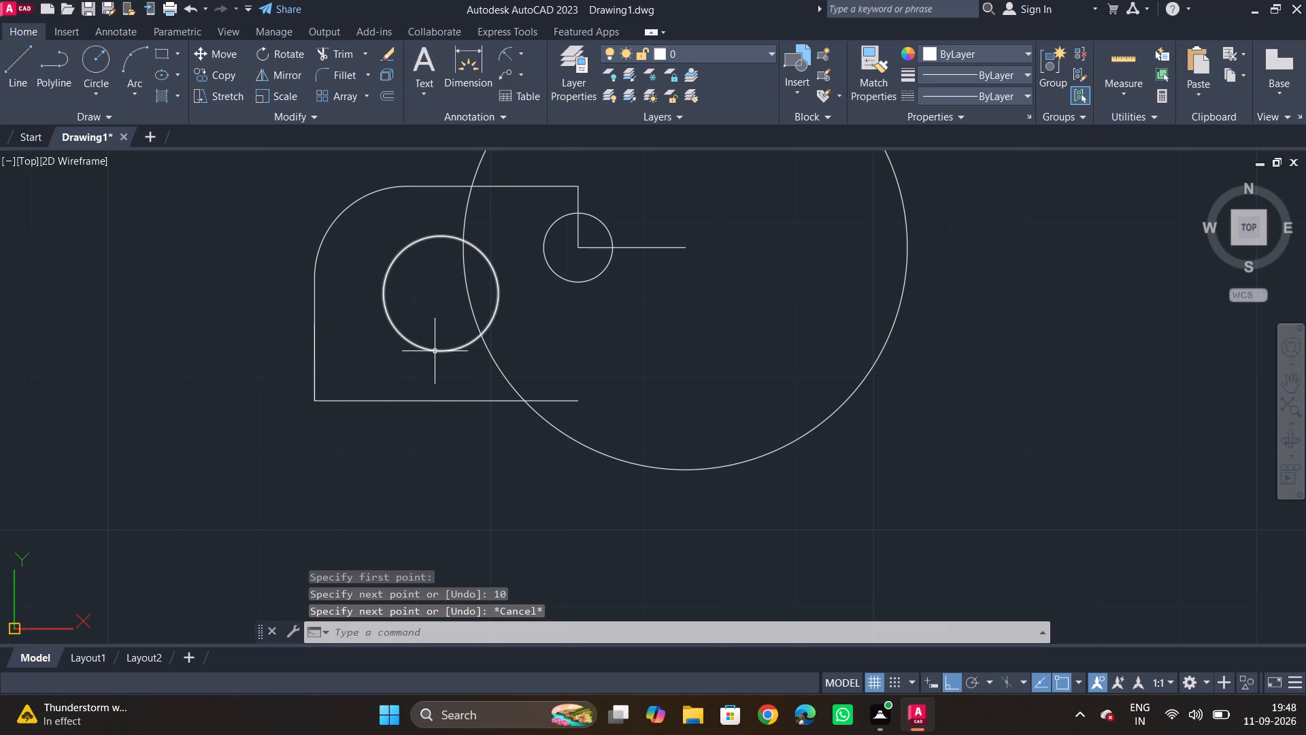
key("space")
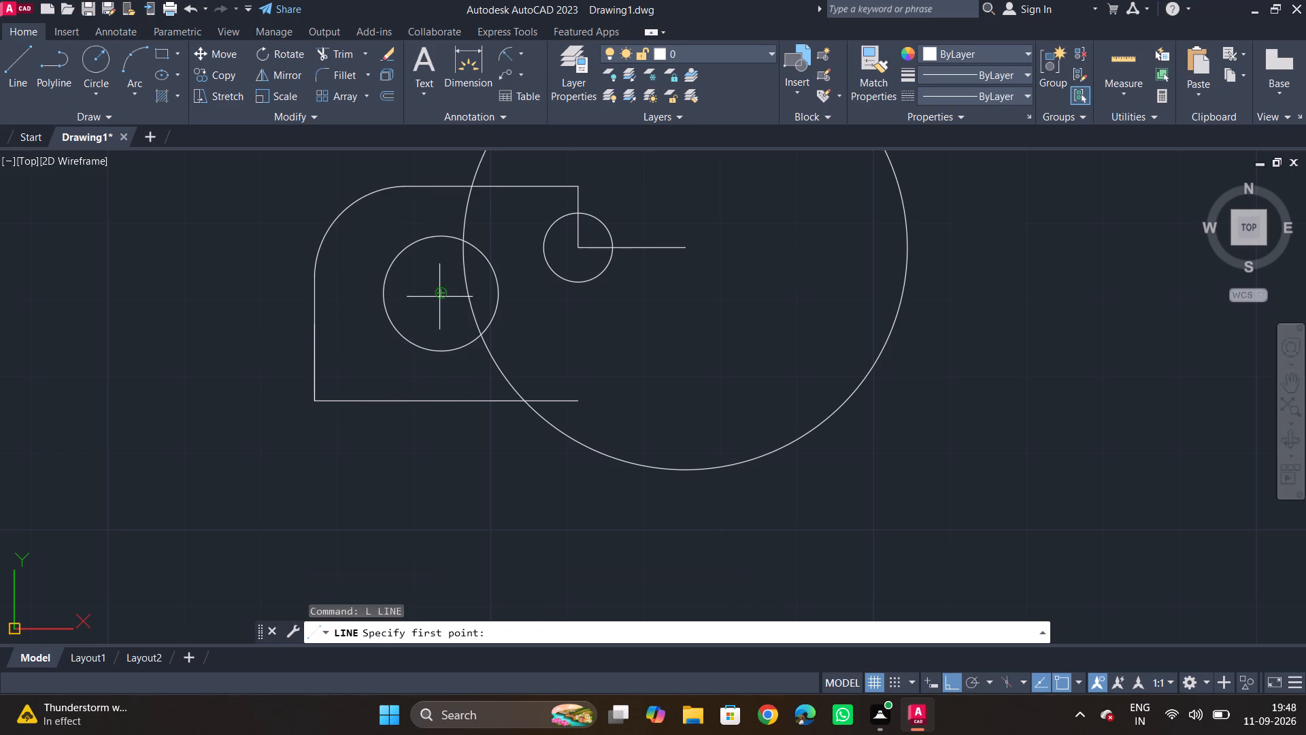
left_click(439, 297)
left_click(443, 402)
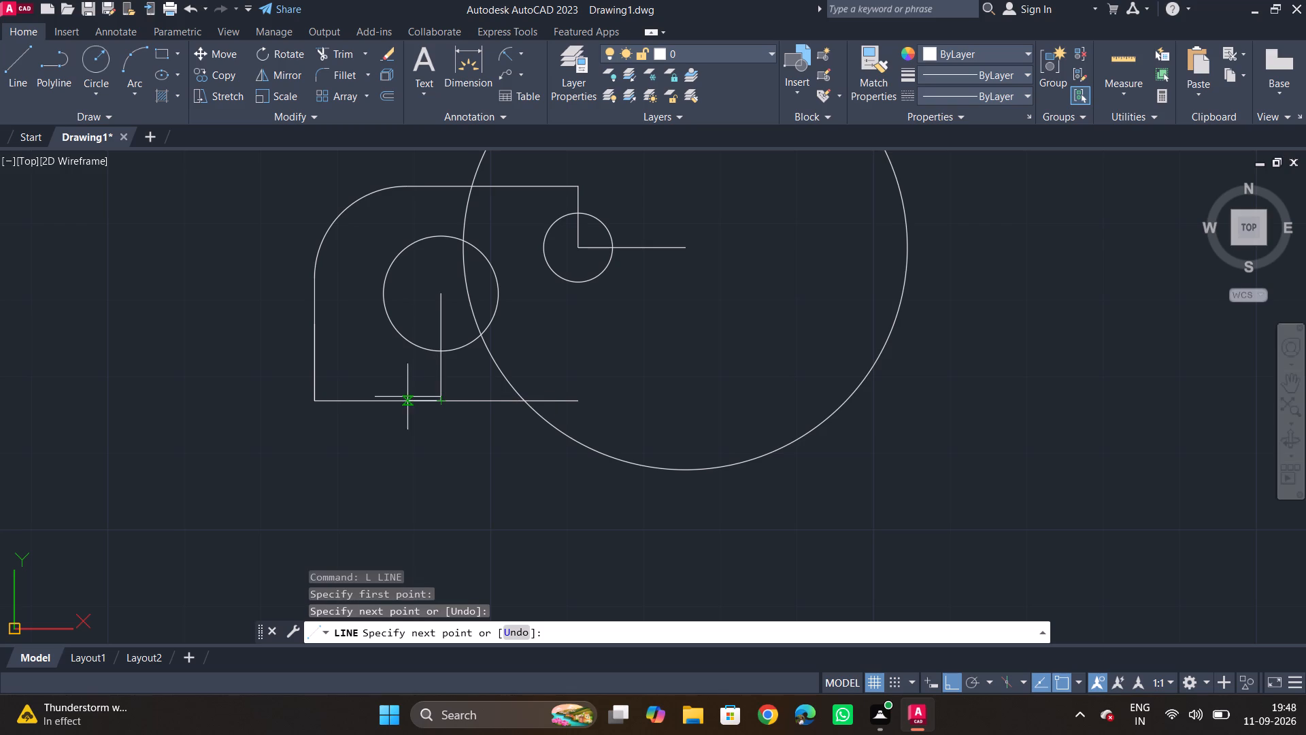
type("7.")
key("5")
key("Return")
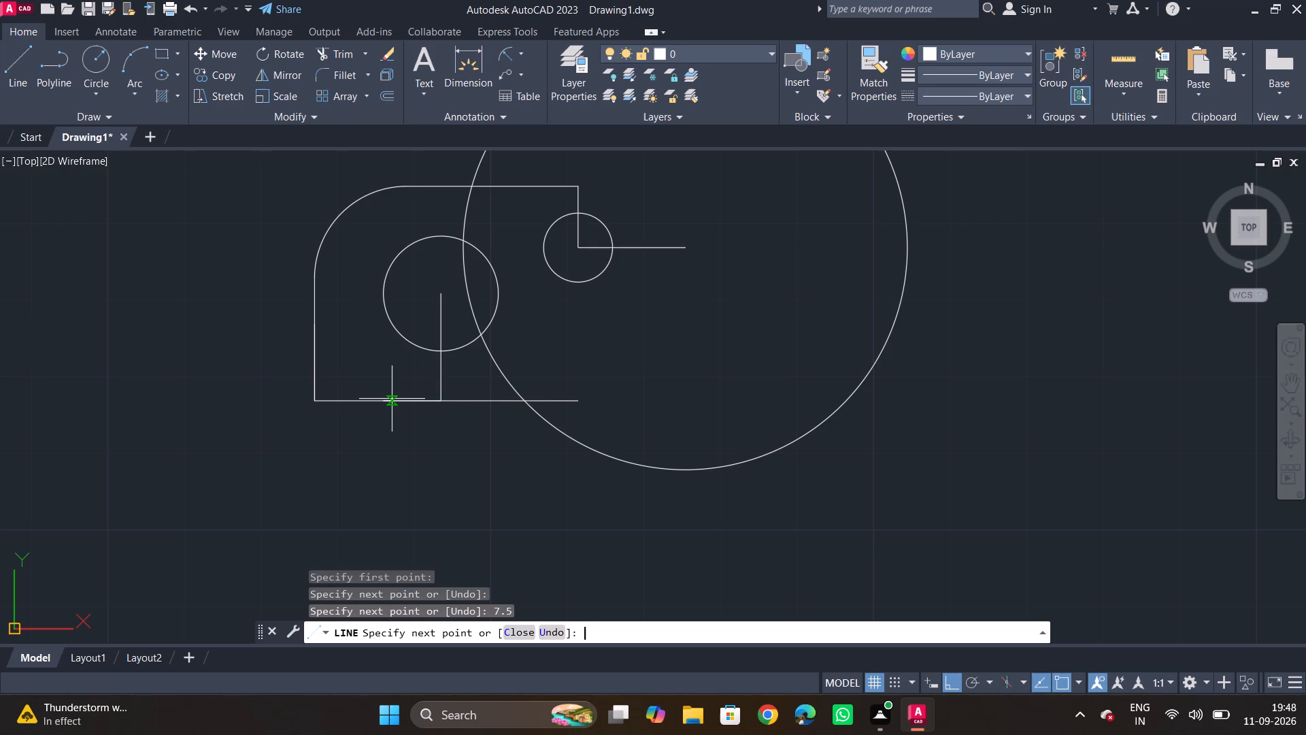
left_click(315, 326)
key("Escape")
Trim away the horizontal and vertical segments outside the diagonal at the profile's lower-left corner.
type("TR")
key("space")
left_click(329, 393)
left_click(316, 432)
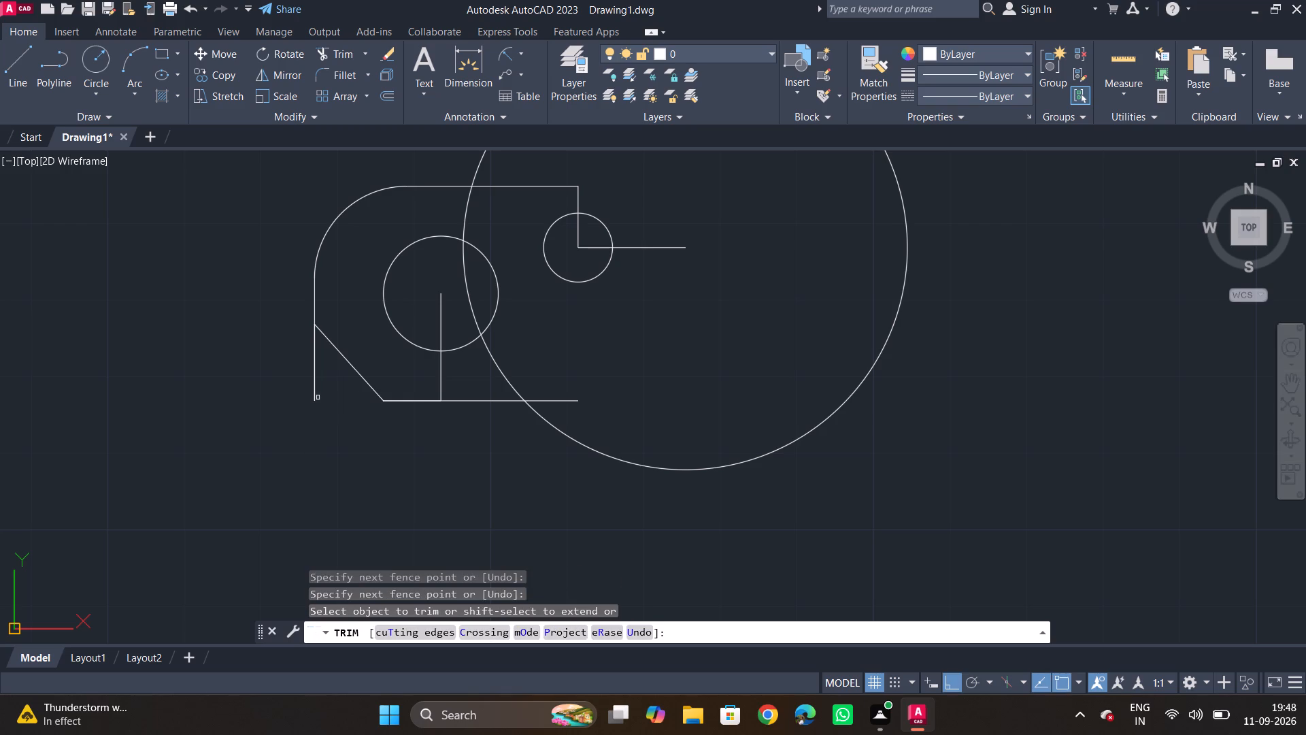
left_click(322, 382)
left_click(303, 372)
key("Escape")
key("Escape")
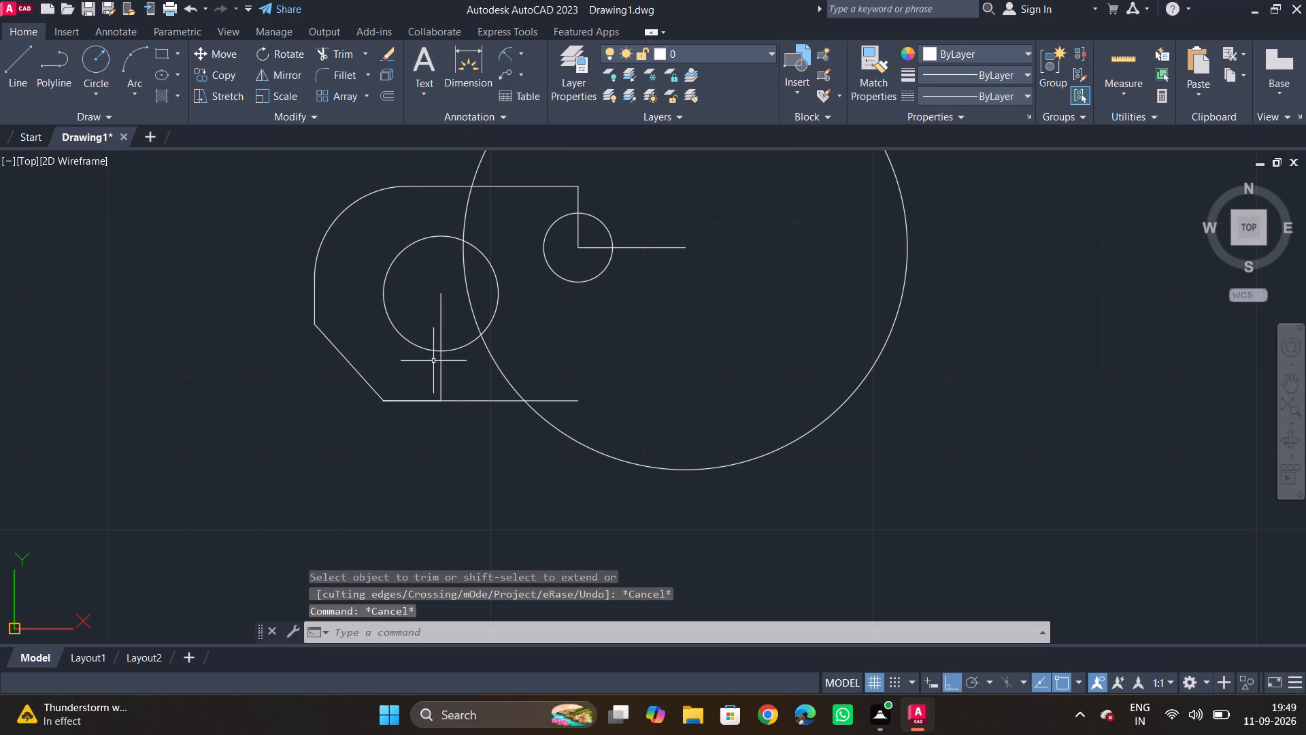
Erase the vertical construction line below the radius 7.5 circle's centre and the 7.5-unit horizontal construction line.
left_click(433, 361)
key("Escape")
left_click(458, 369)
left_click(409, 387)
left_click(363, 370)
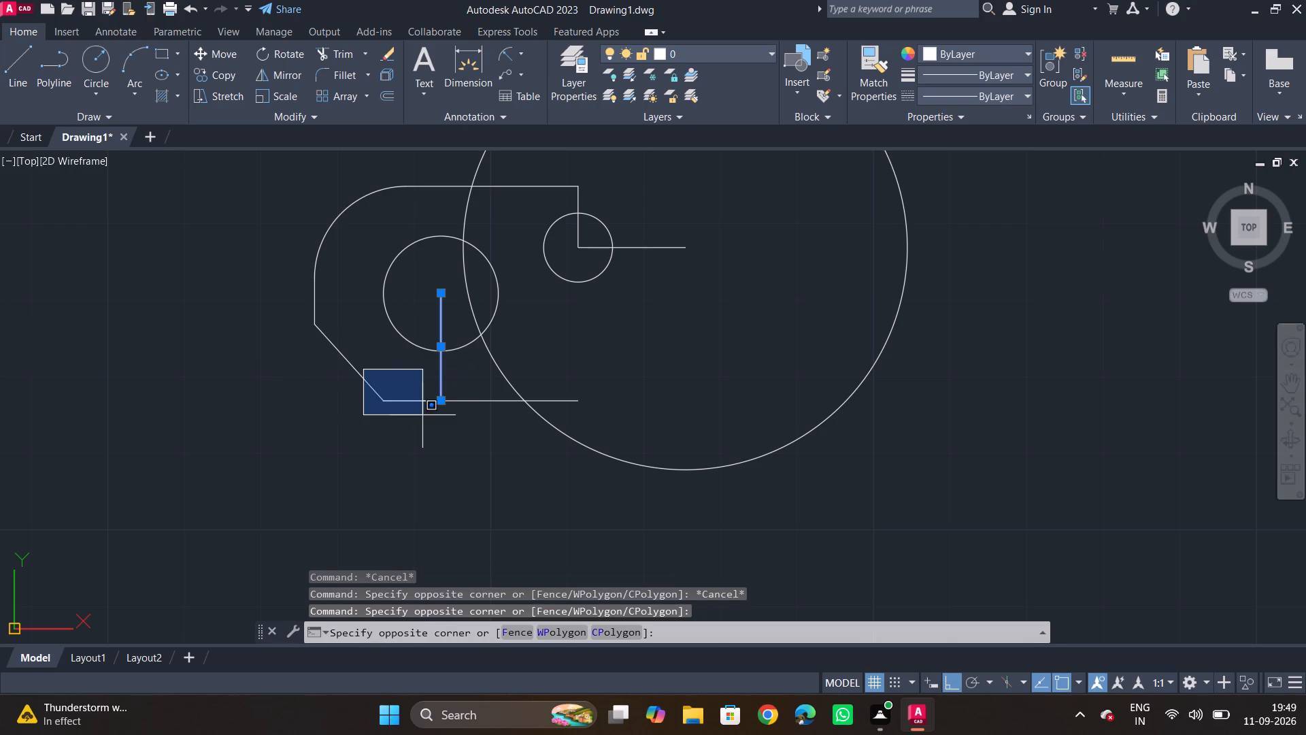
left_click(448, 430)
key("Delete")
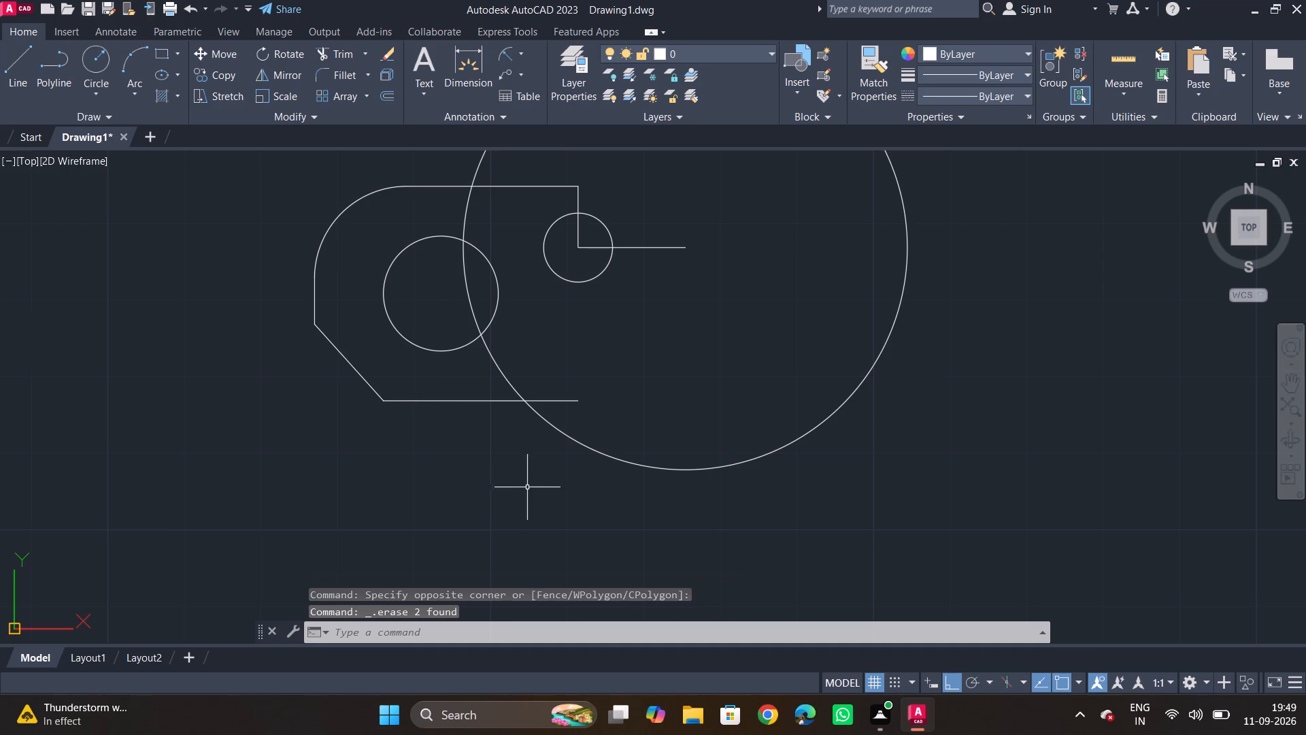
Draw a line about 49 units long at 30° from the radius 4.5 circle's centre, using polar tracking instead of ortho.
middle_click_drag(530, 492, 444, 493)
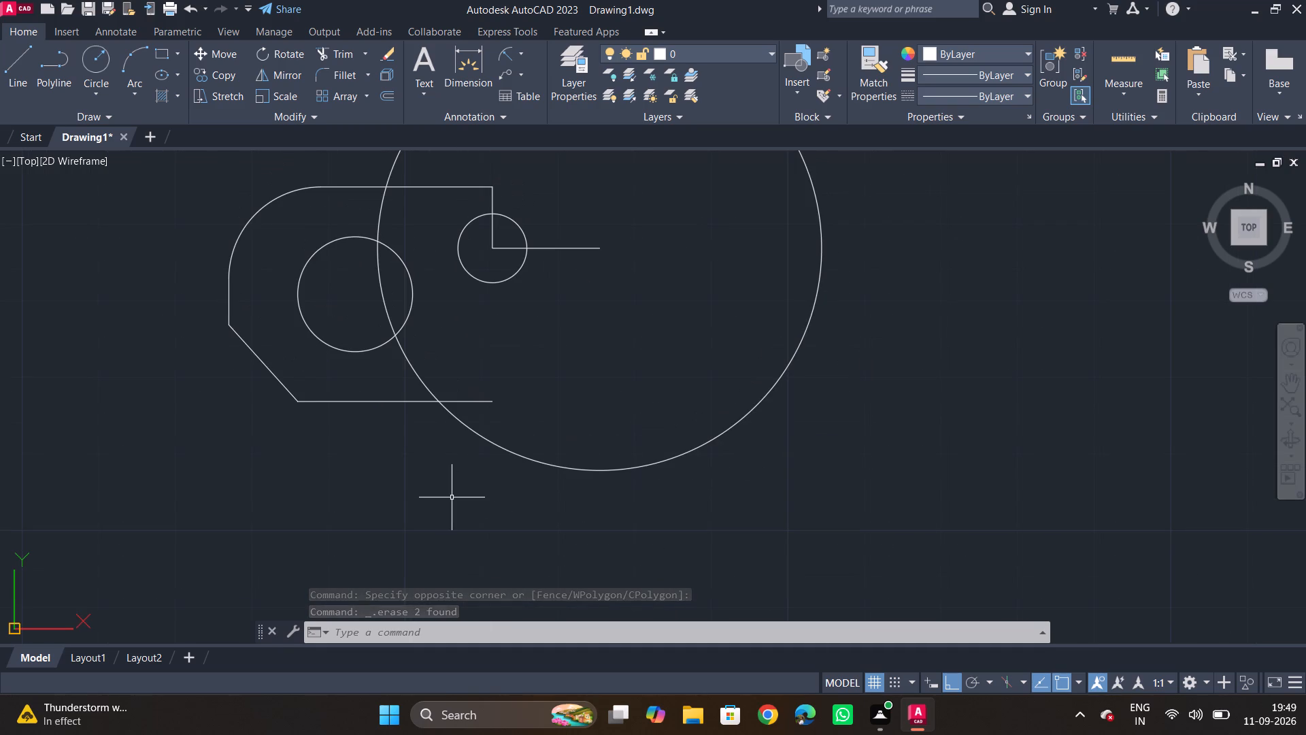
middle_click_drag(490, 549, 434, 566)
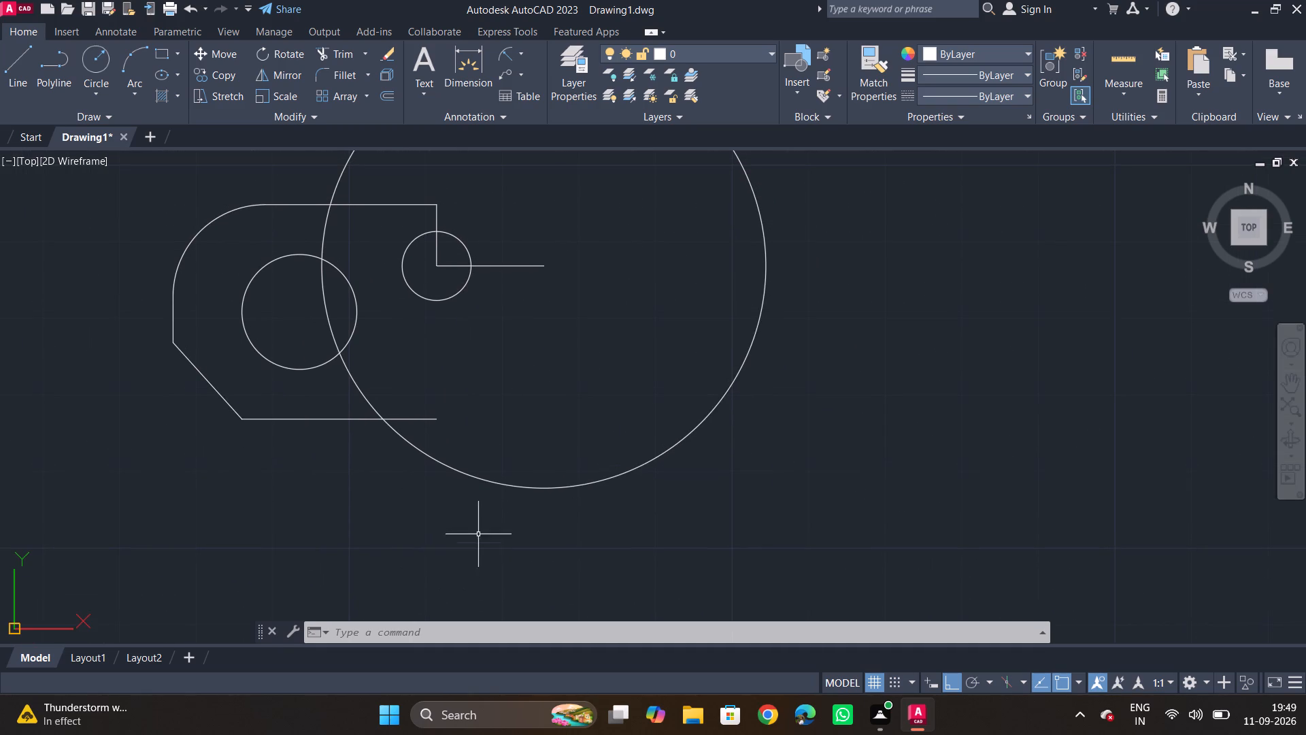
middle_click_drag(479, 510, 497, 549)
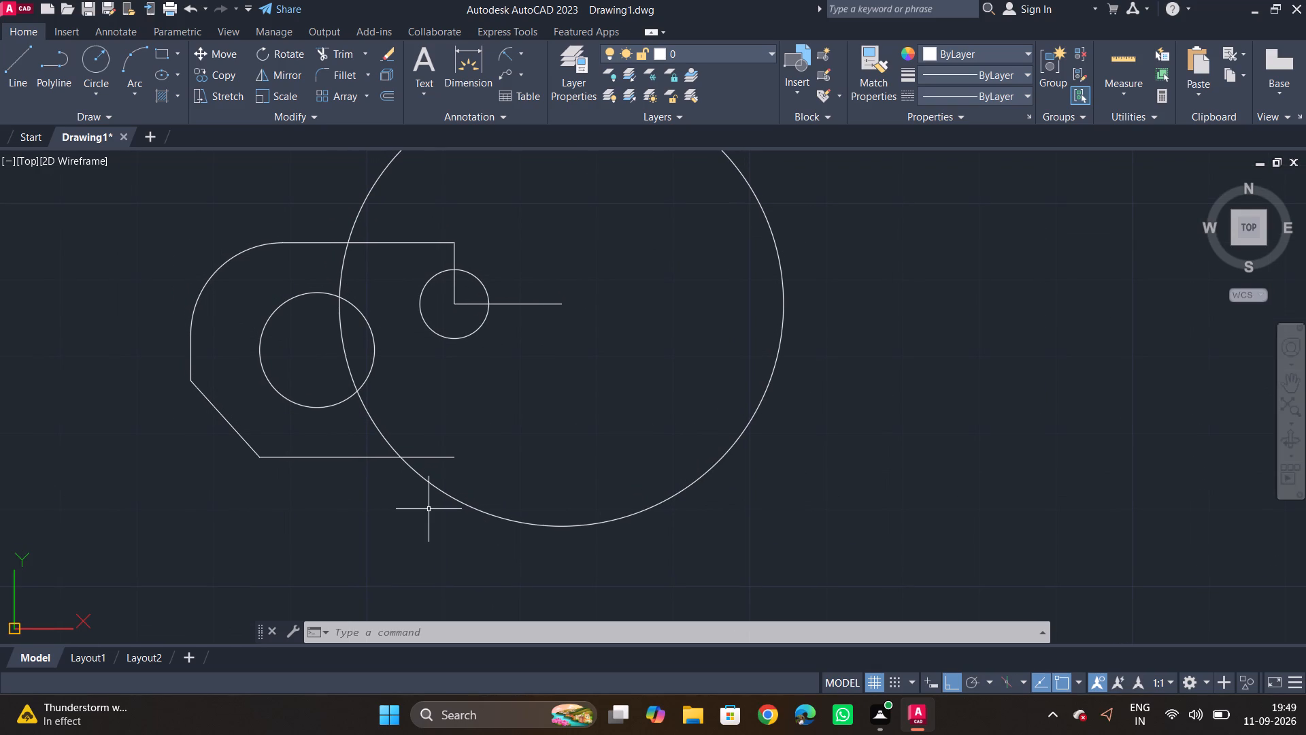
middle_click_drag(492, 474, 501, 489)
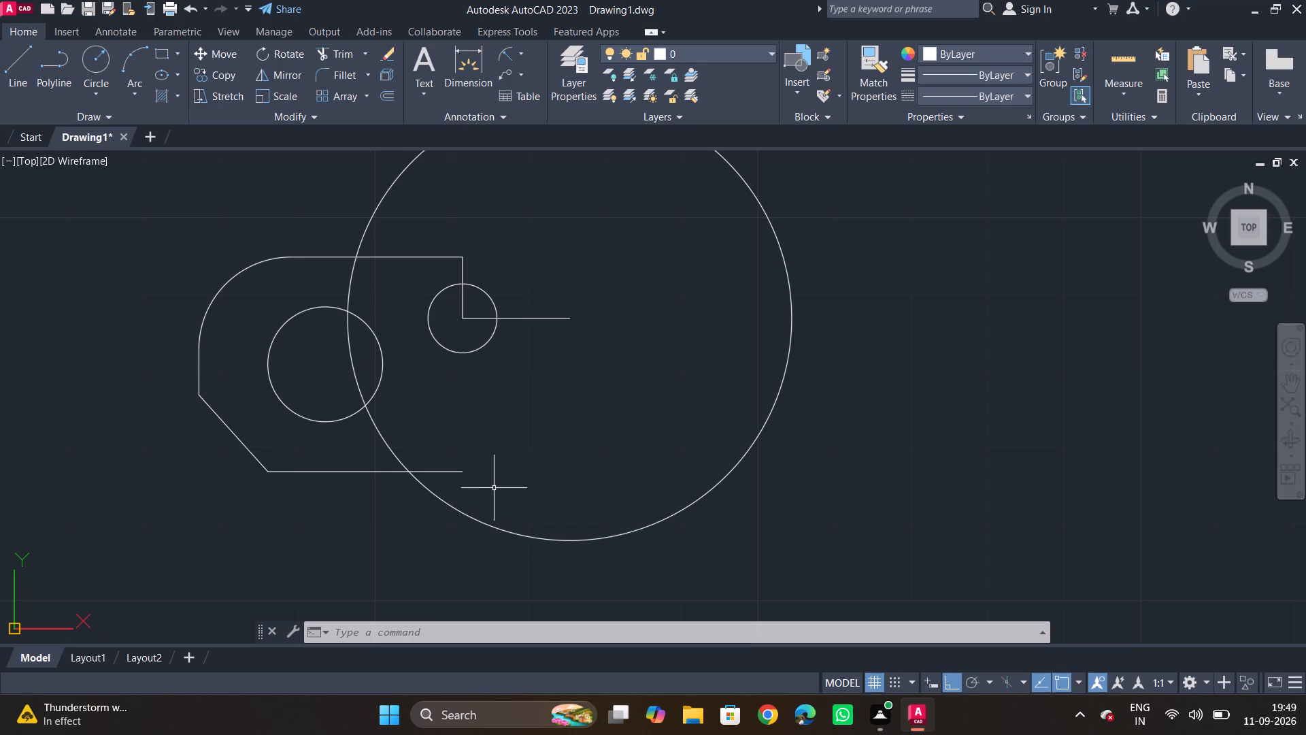
middle_click_drag(659, 483, 443, 520)
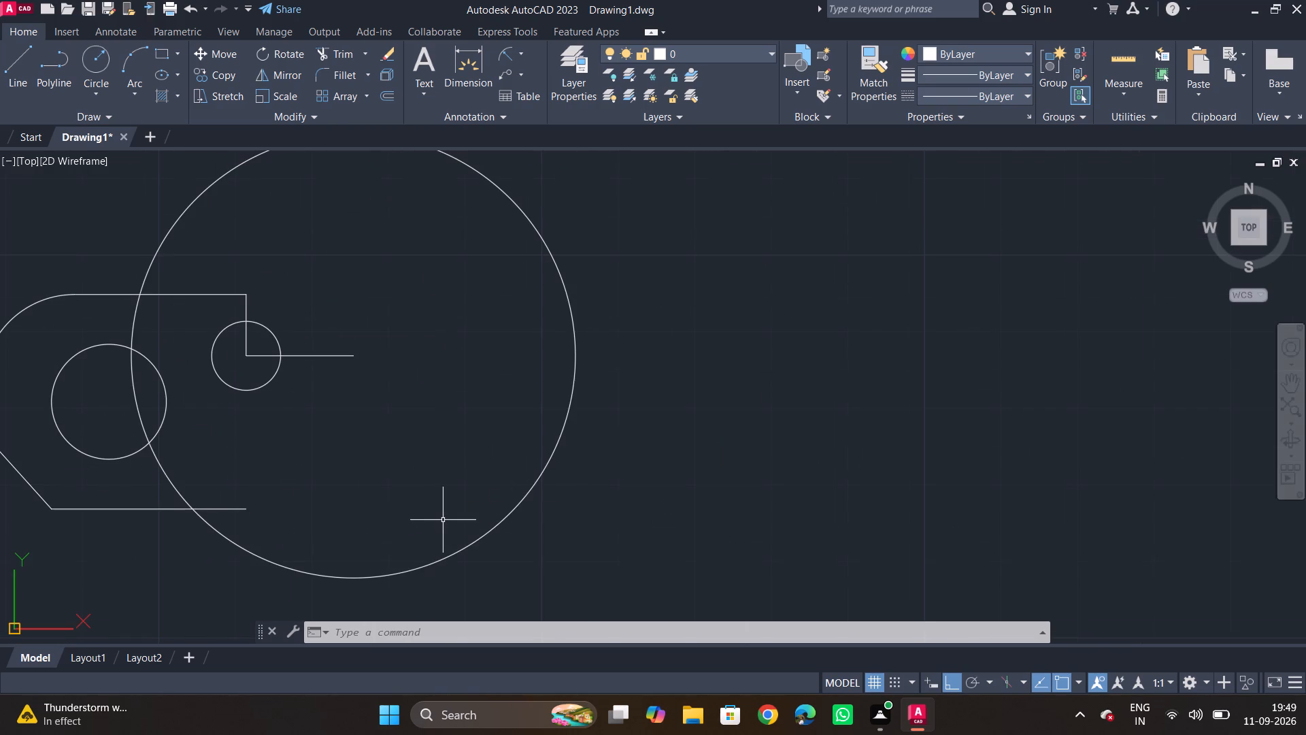
middle_click_drag(511, 497, 543, 559)
type("L")
key("space")
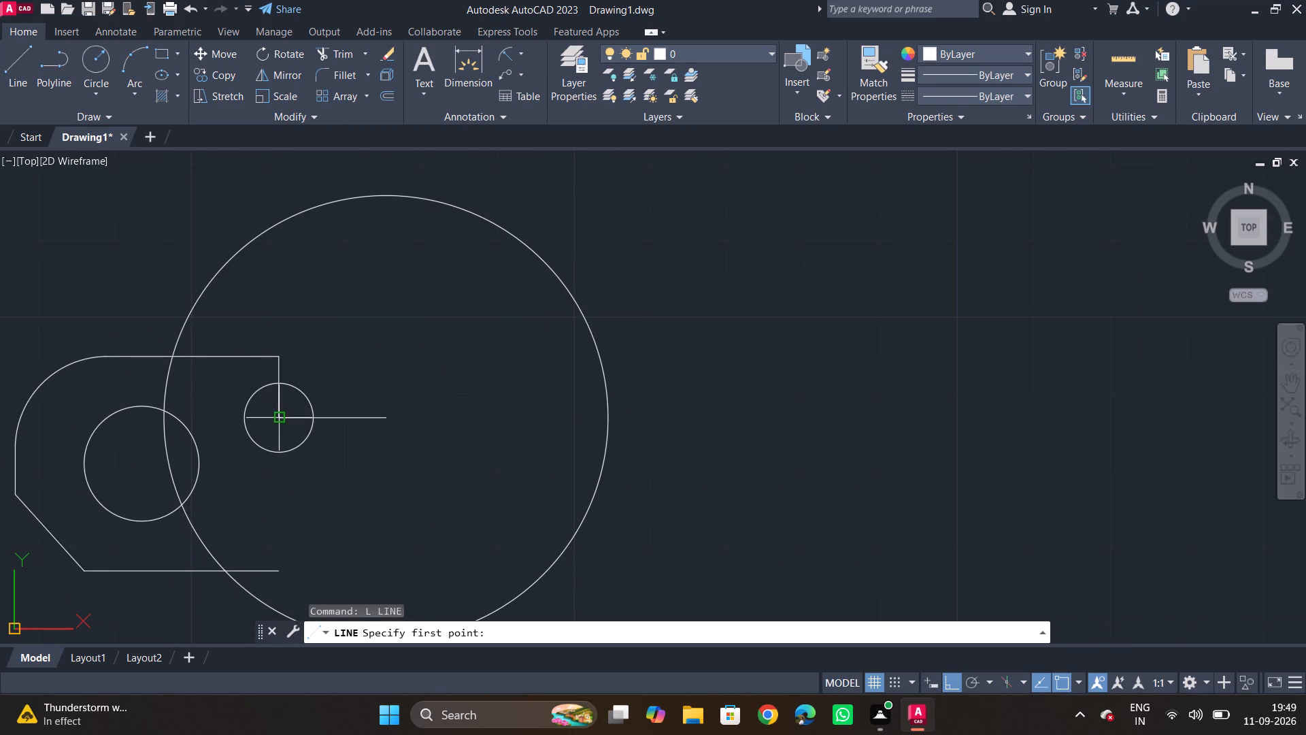
left_click(279, 414)
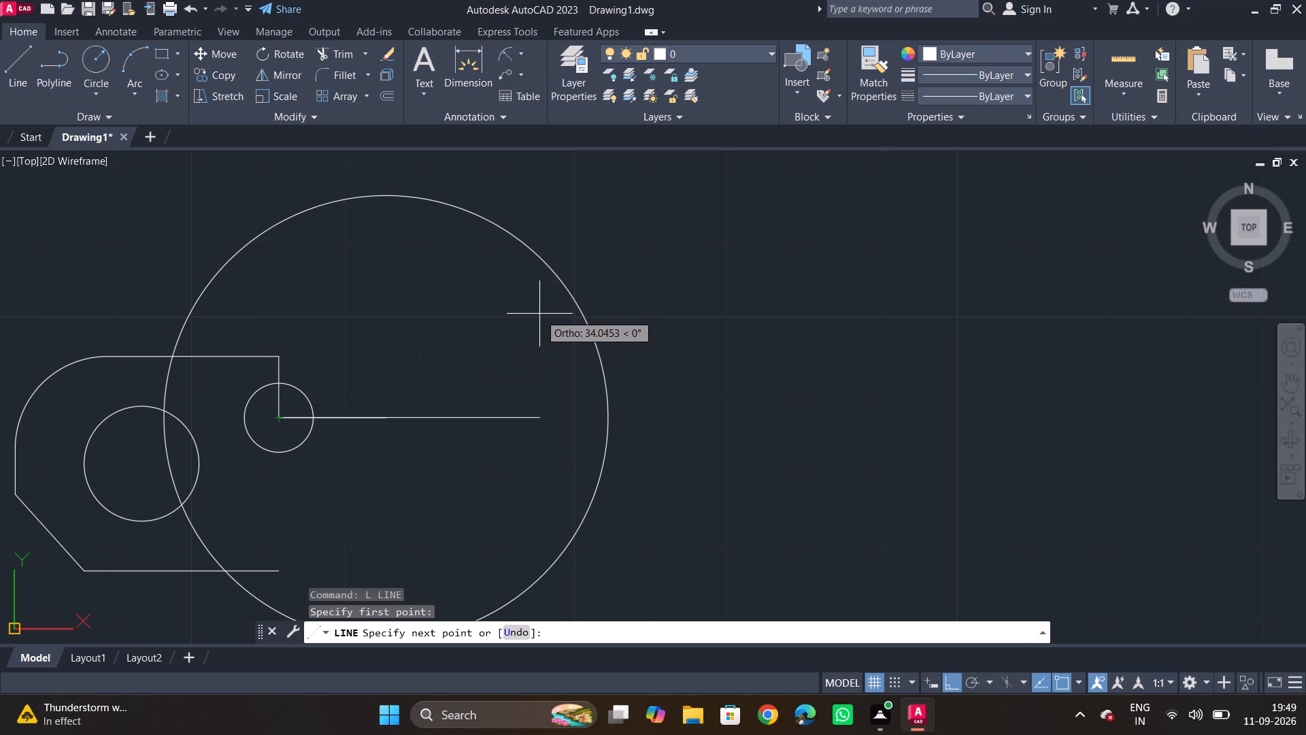
key("F8")
key("F10")
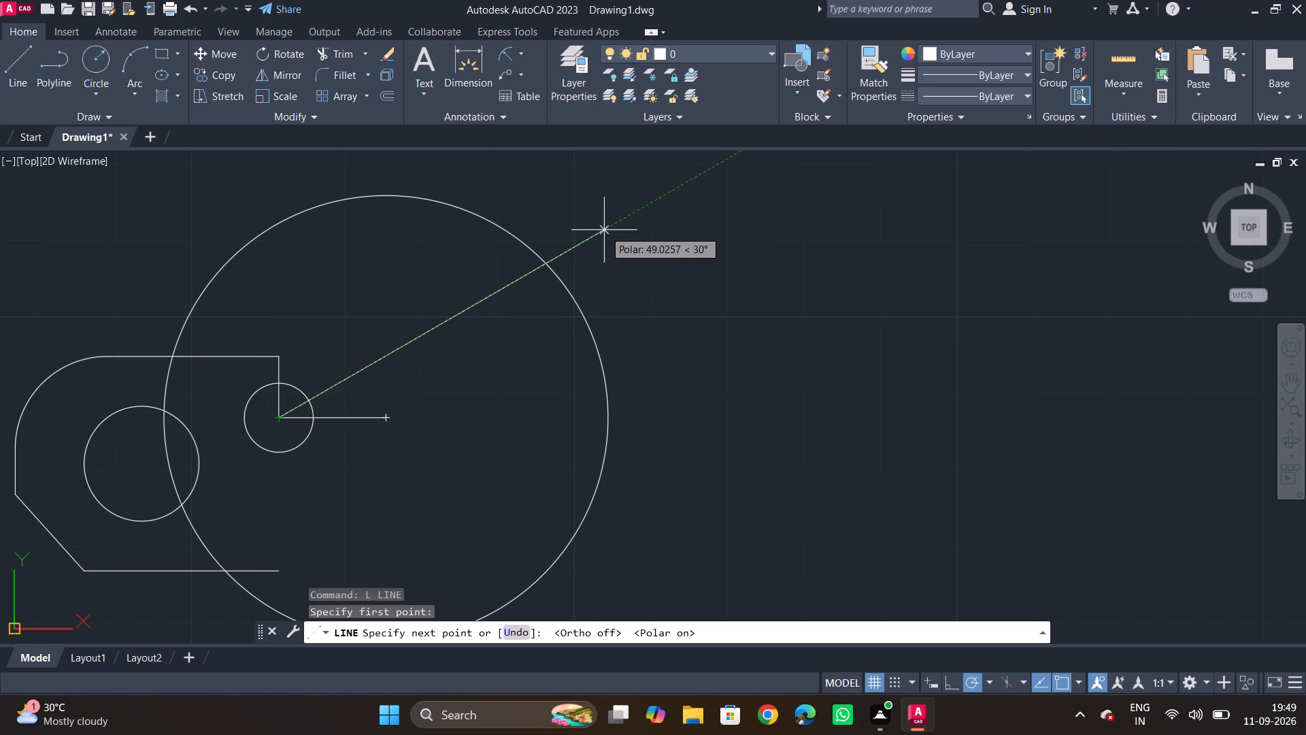
left_click(604, 230)
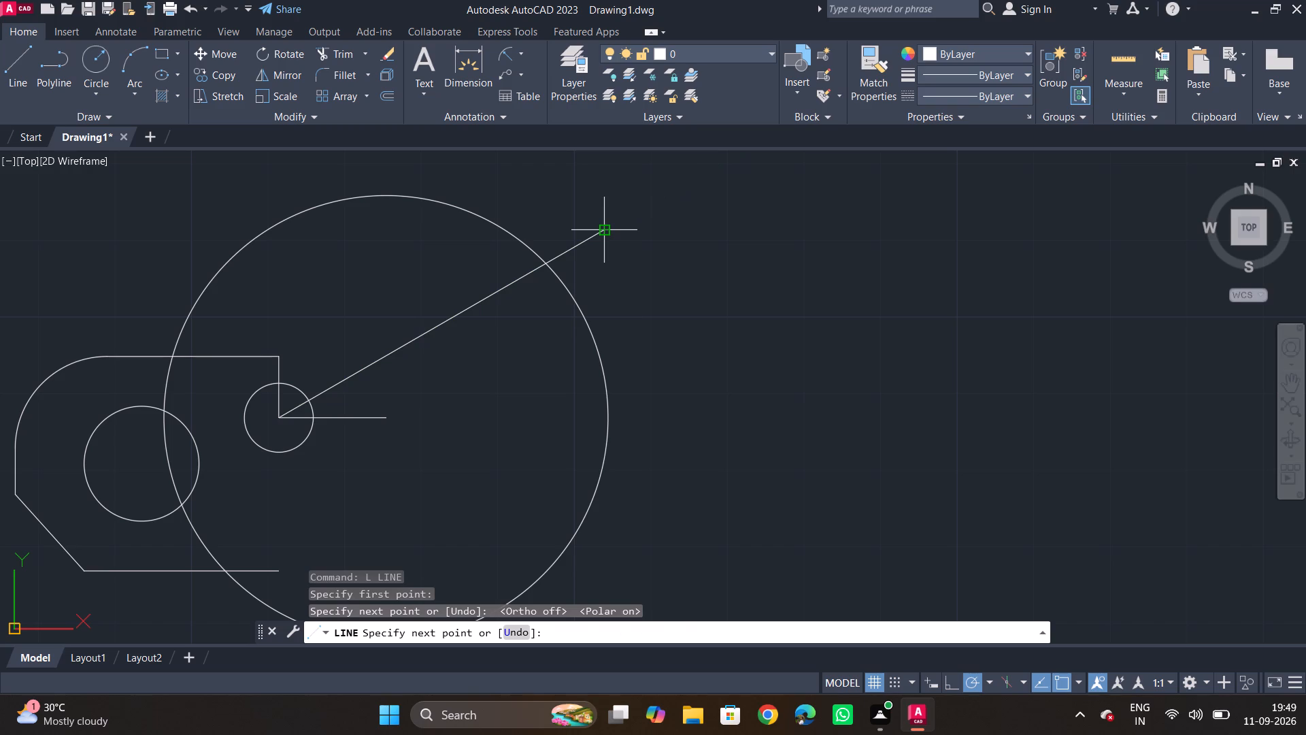
key("Escape")
Draw a circle with radius 34 concentric with the radius 29 circle.
type("C")
key("space")
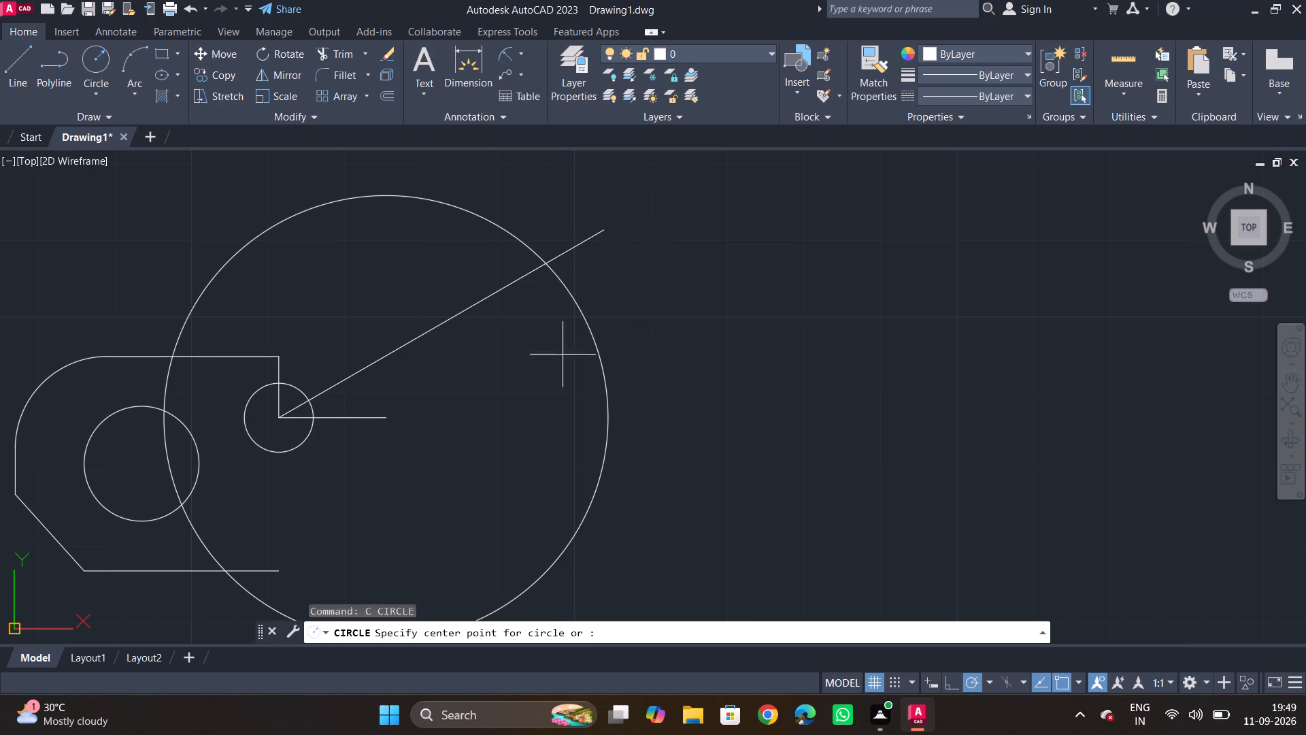
left_click(388, 418)
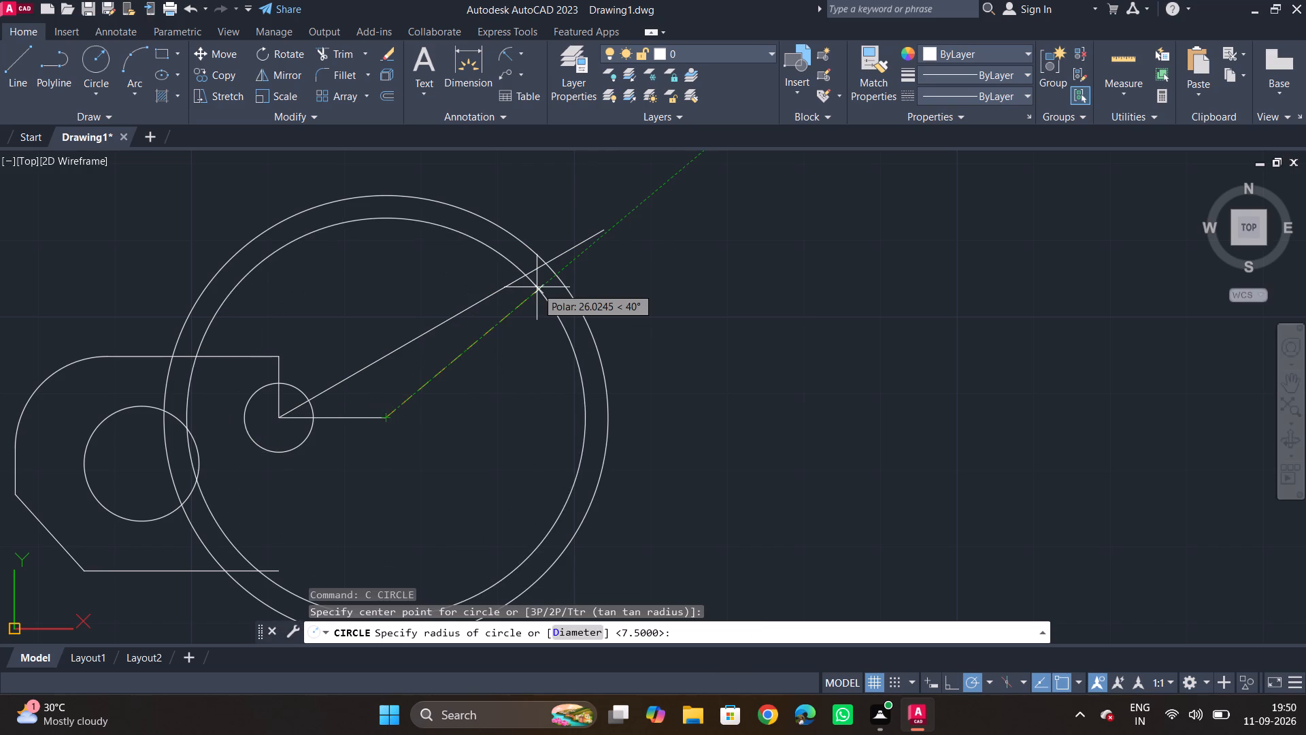
type("34")
key("Return")
key("Escape")
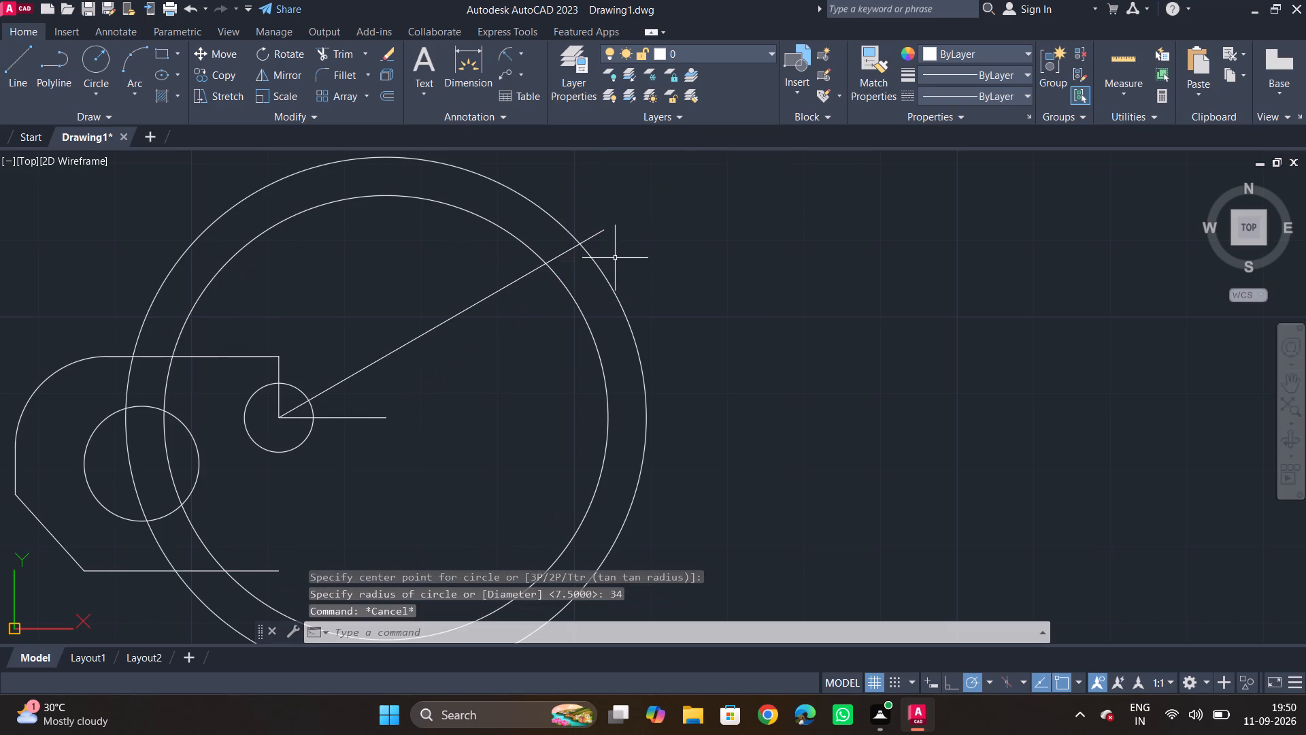
Draw concentric circles of radius 3 and radius 7 centred where the 30° line crosses the radius 34 circle.
type("C")
key("space")
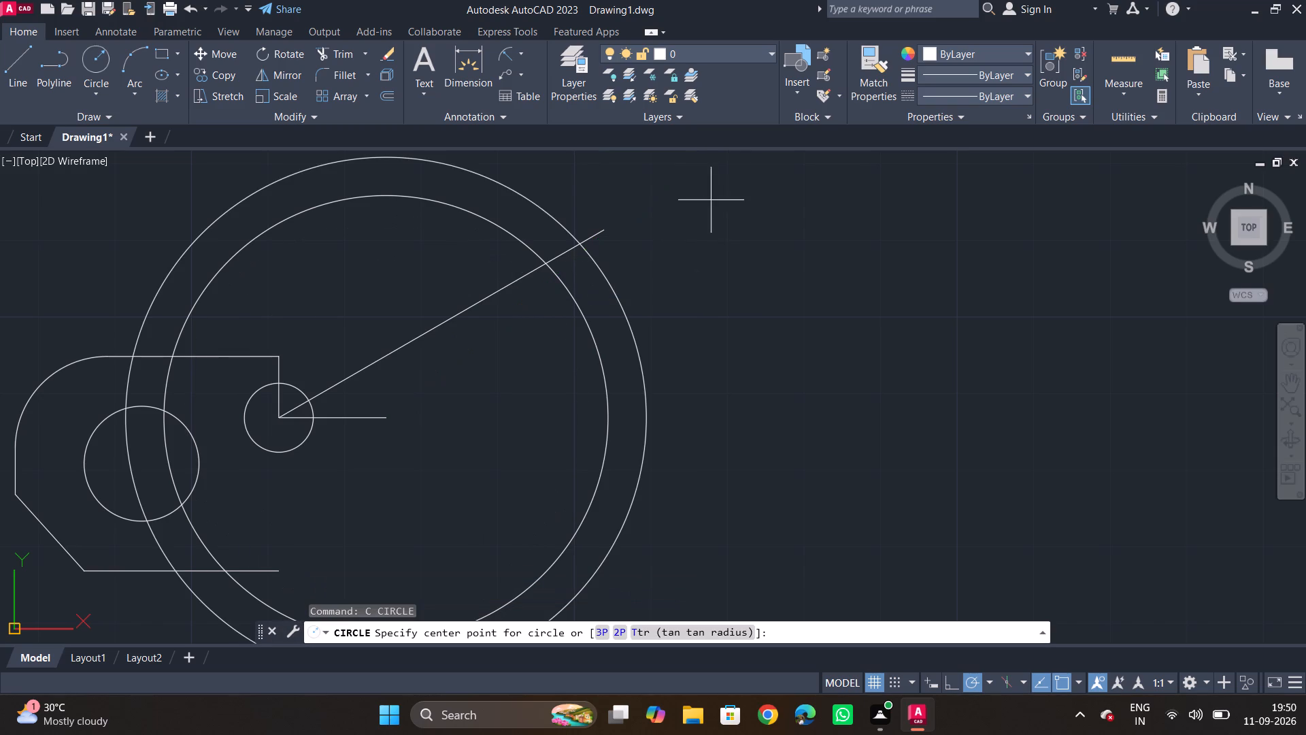
left_click(582, 248)
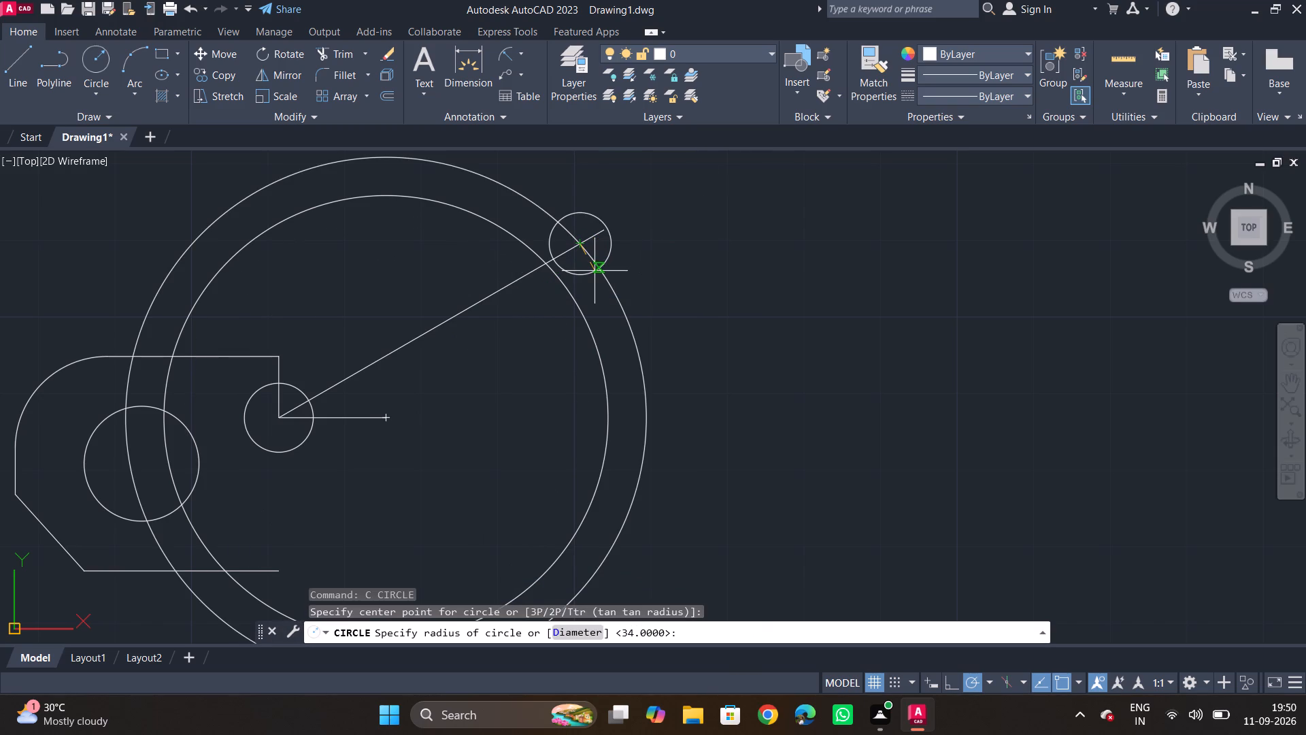
key("3")
key("Return")
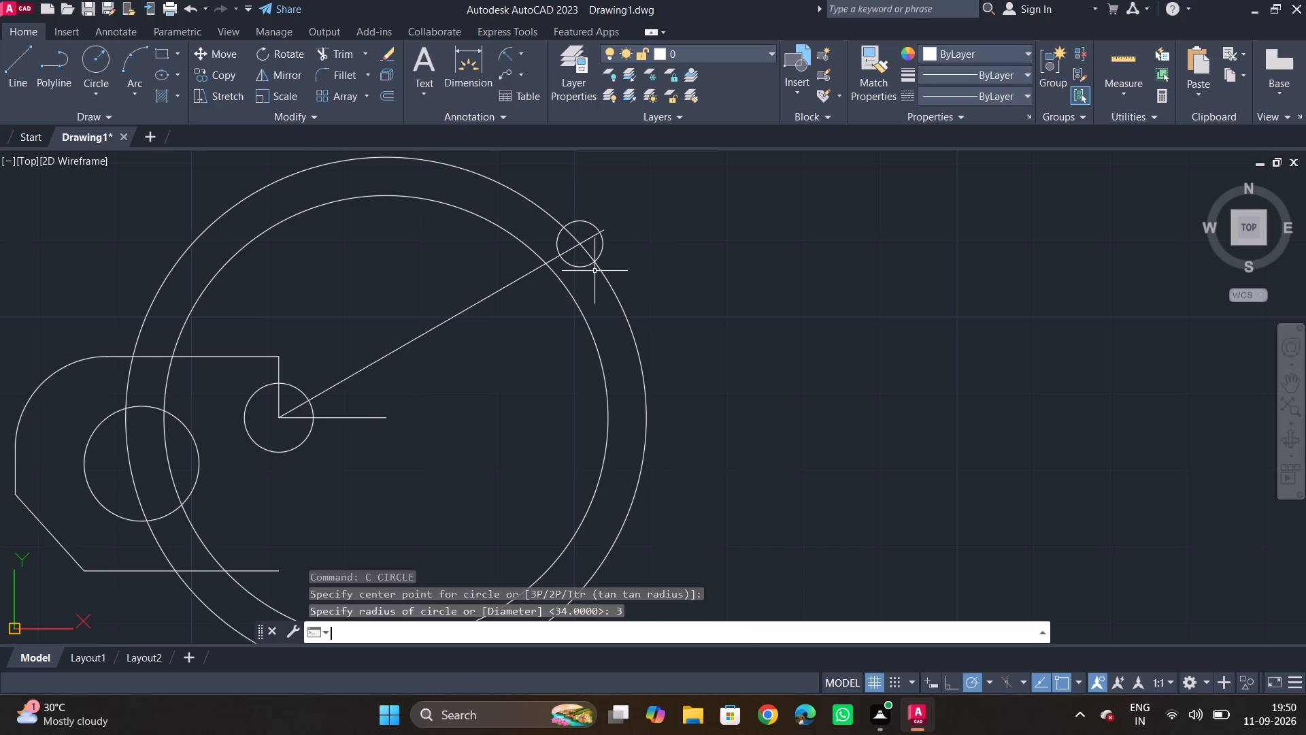
key("space")
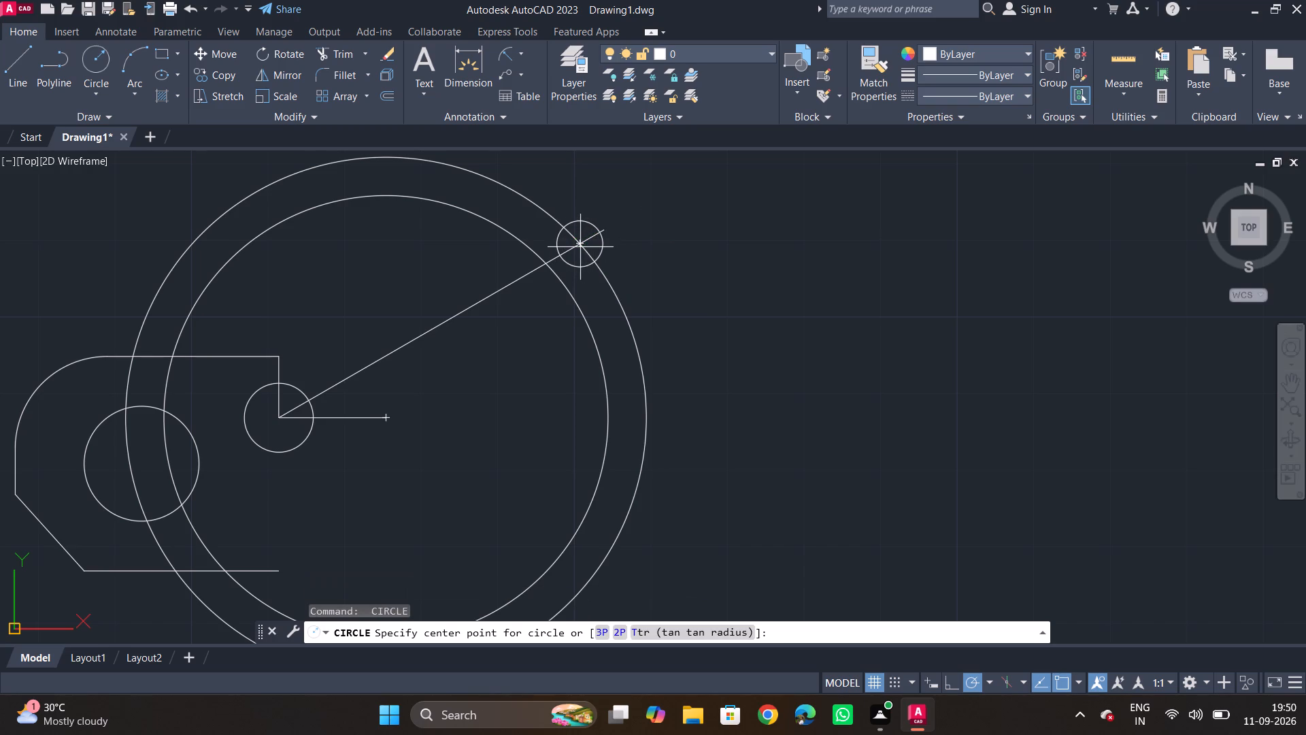
left_click(579, 242)
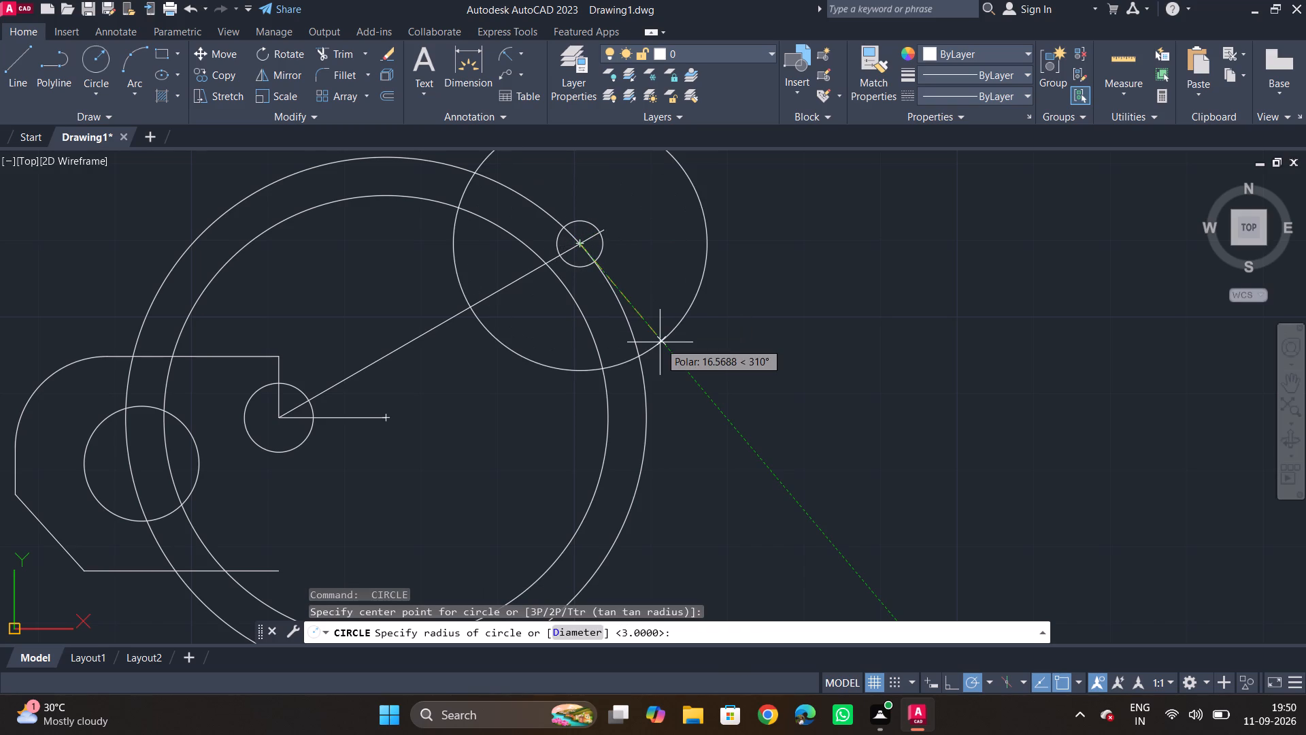
key("7")
key("Return")
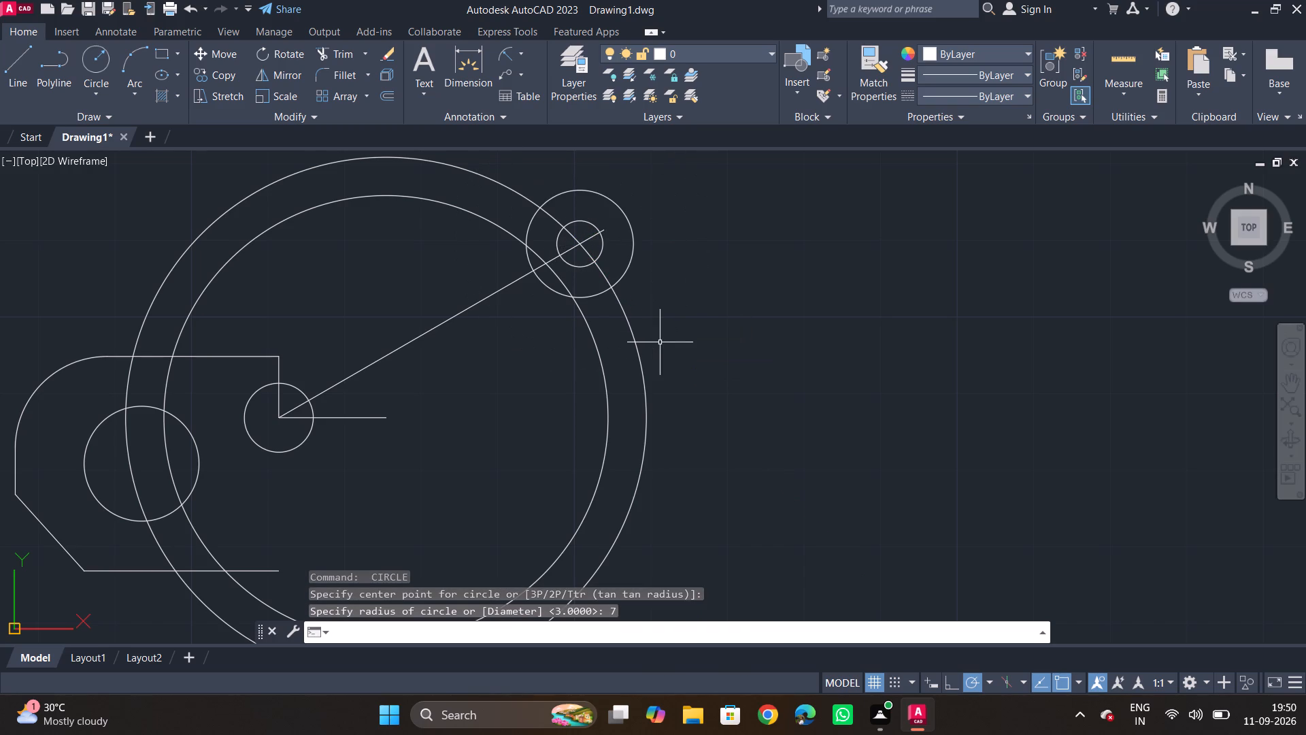
key("Escape")
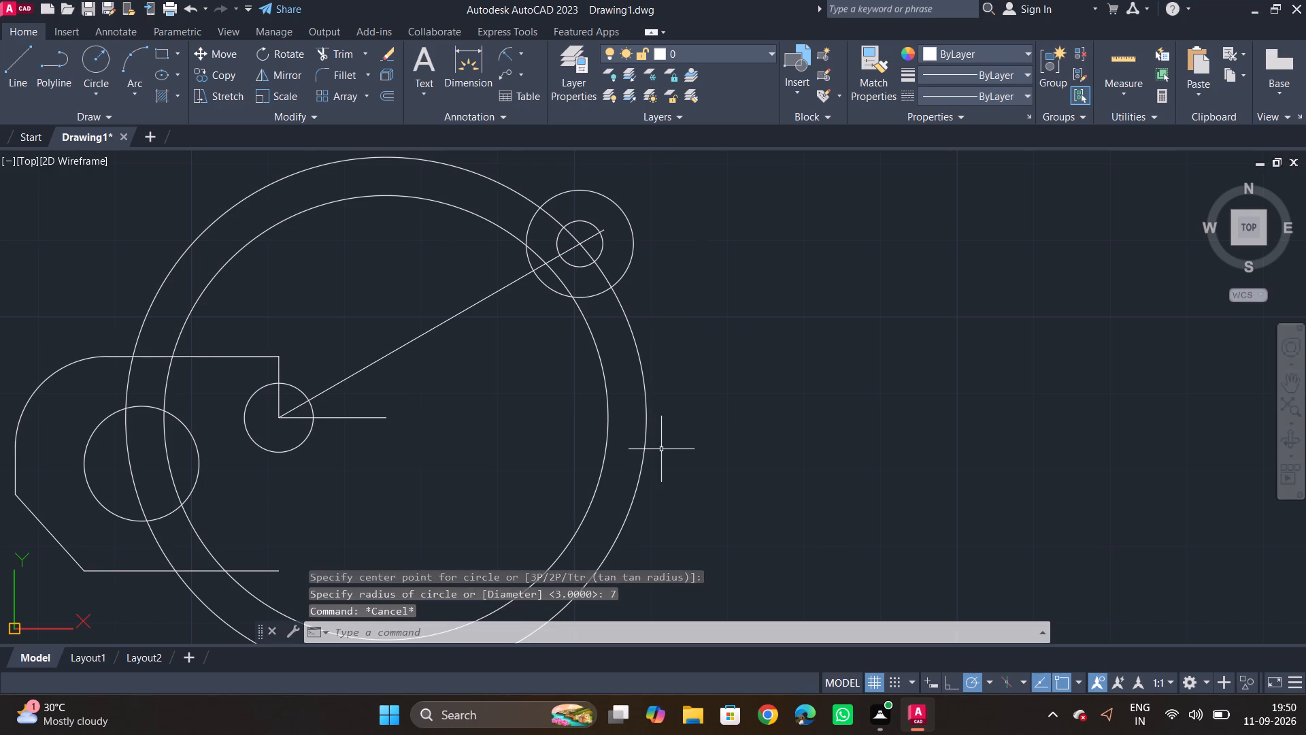
key("Escape")
key("Escape")
key("Escape")
key("Escape")
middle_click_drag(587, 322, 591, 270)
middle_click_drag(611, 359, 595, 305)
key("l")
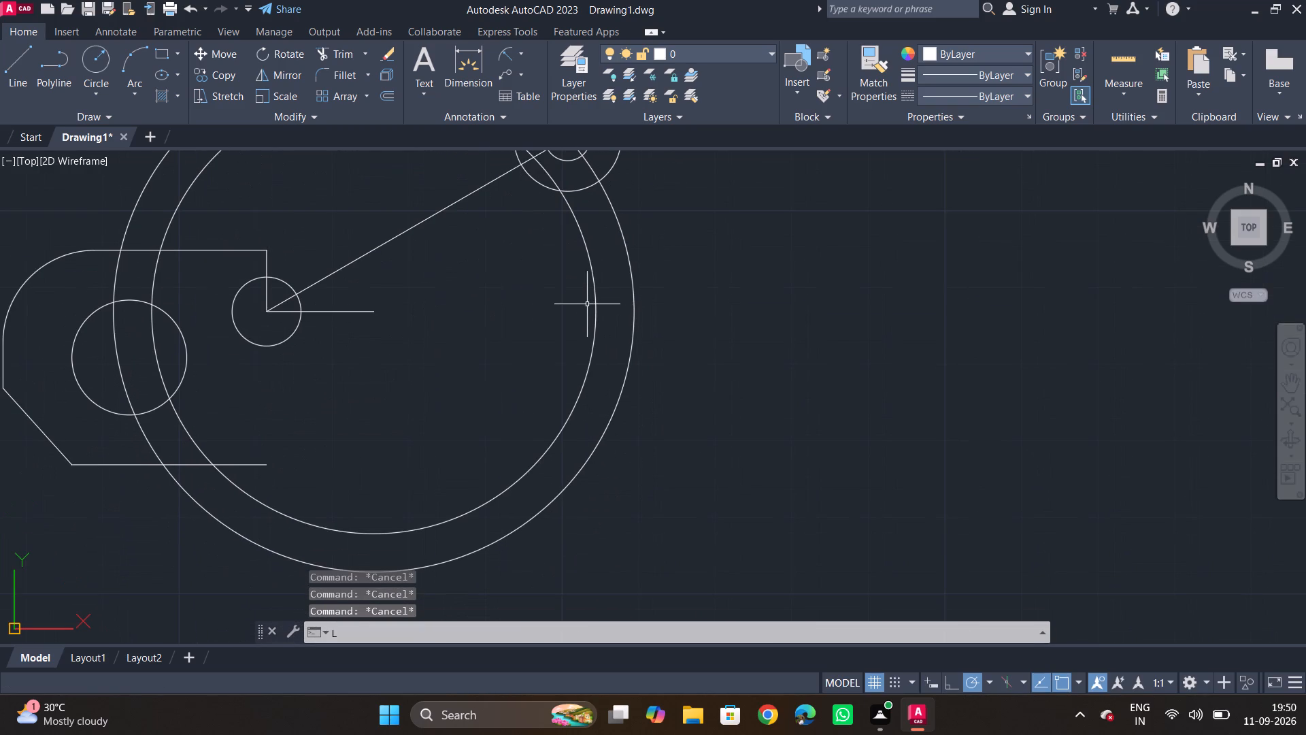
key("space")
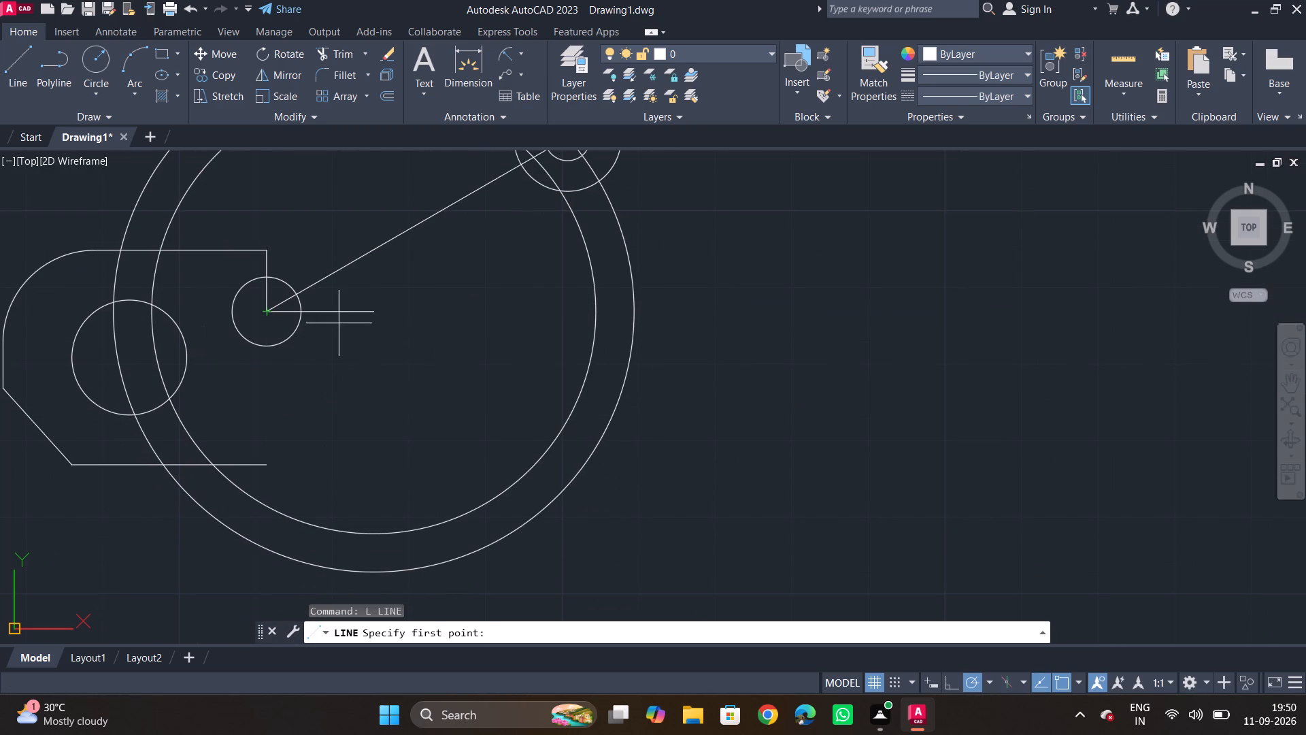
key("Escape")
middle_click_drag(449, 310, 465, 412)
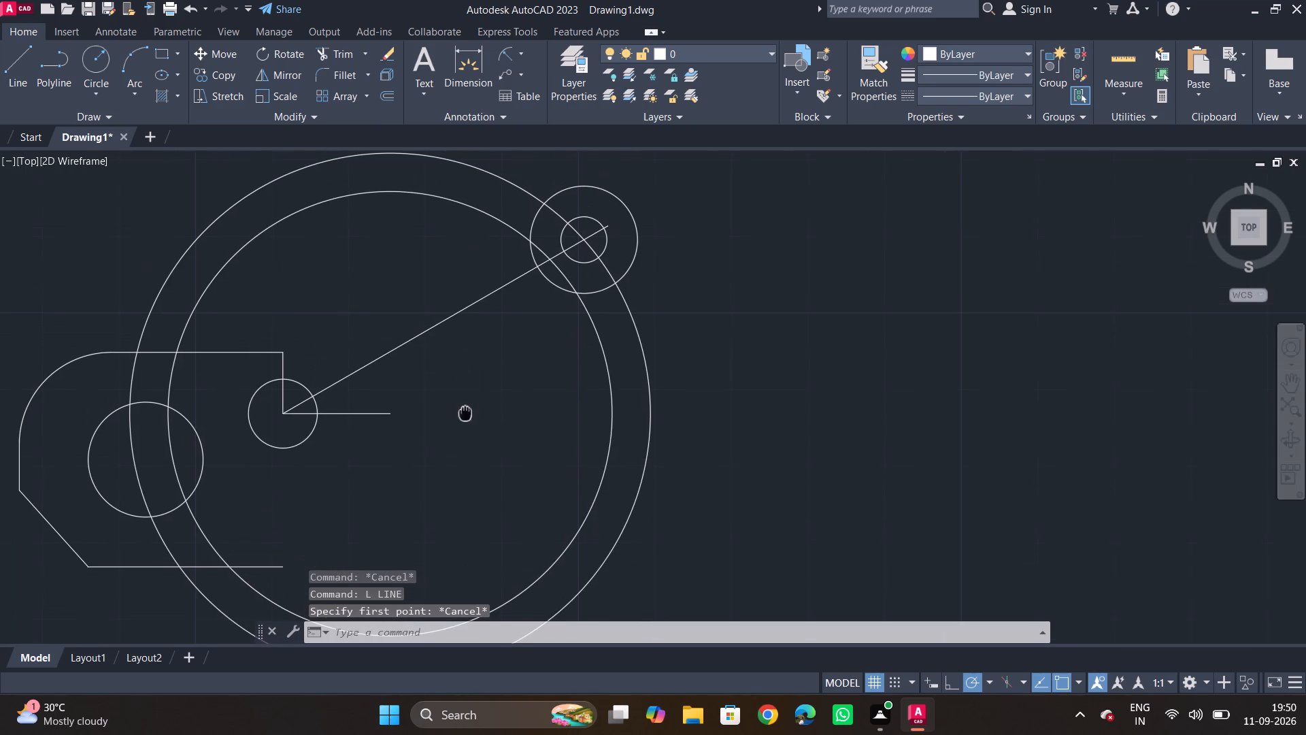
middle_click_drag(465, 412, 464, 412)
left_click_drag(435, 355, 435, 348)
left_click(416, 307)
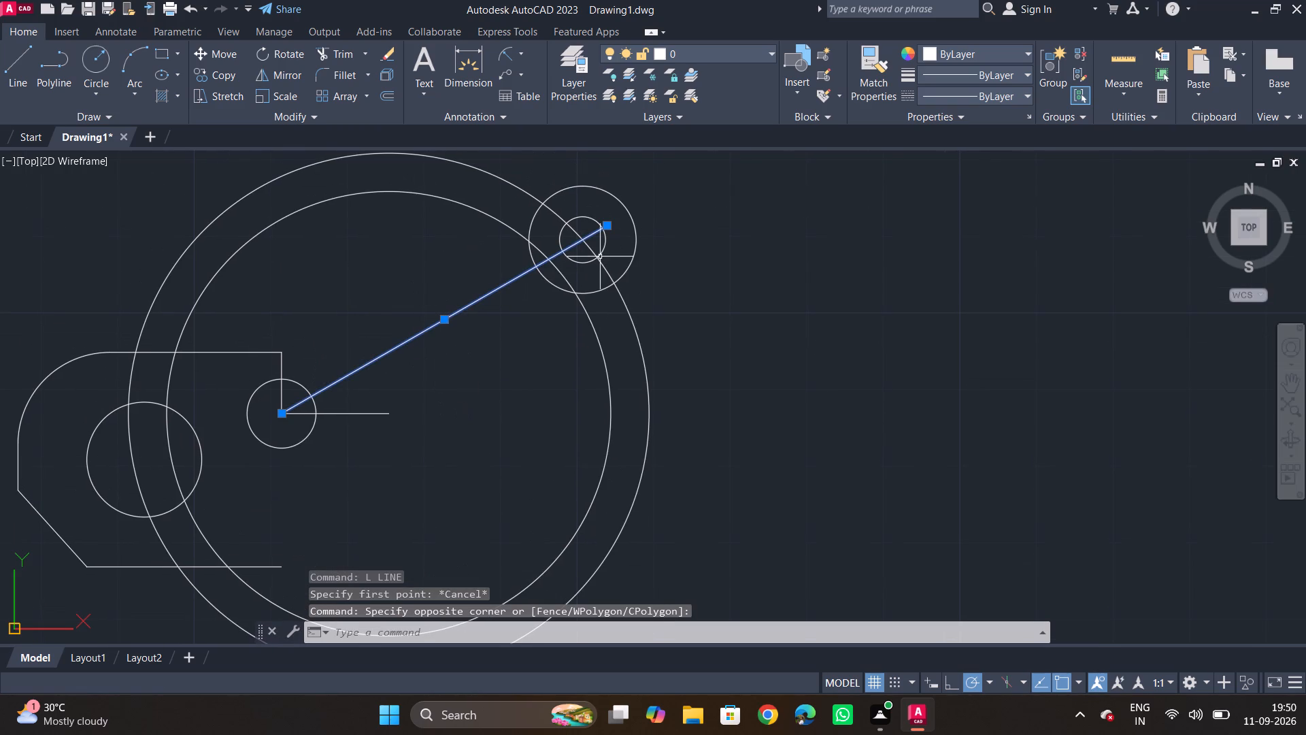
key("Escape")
Move the 30° line and its radius 3 and 7 circles from the radius 4.5 circle's centre to the radius 29 circle's centre.
middle_click_drag(691, 223, 700, 257)
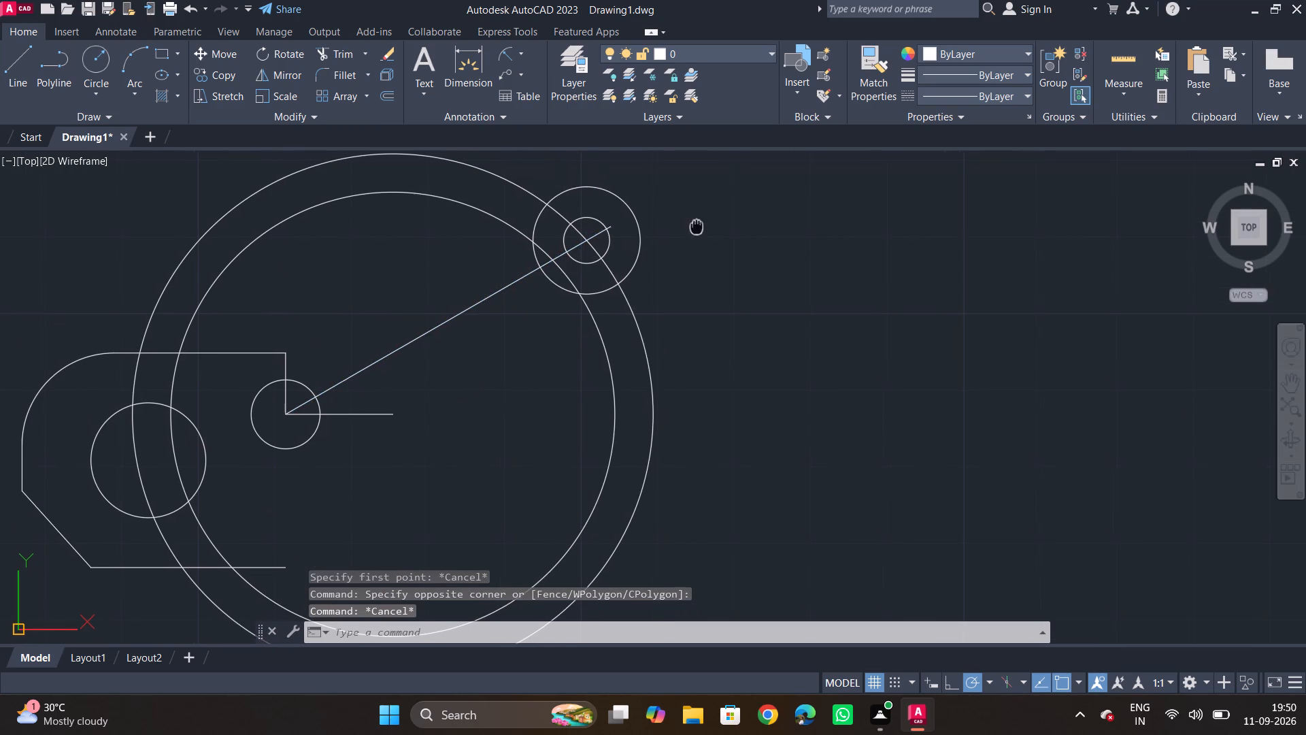
middle_click_drag(700, 257, 691, 318)
left_click_drag(523, 241, 539, 254)
left_click_drag(680, 382, 677, 388)
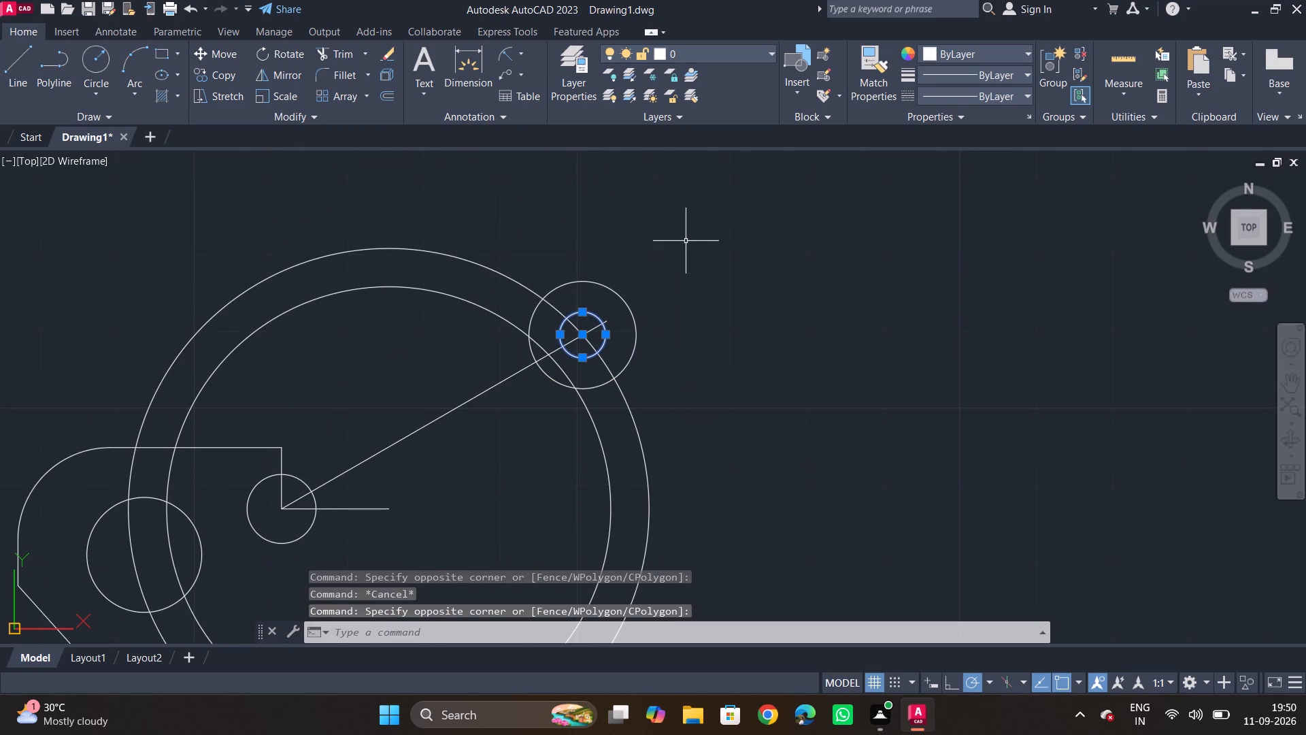
left_click_drag(686, 241, 677, 241)
left_click(574, 289)
left_click_drag(454, 448, 445, 438)
left_click(398, 391)
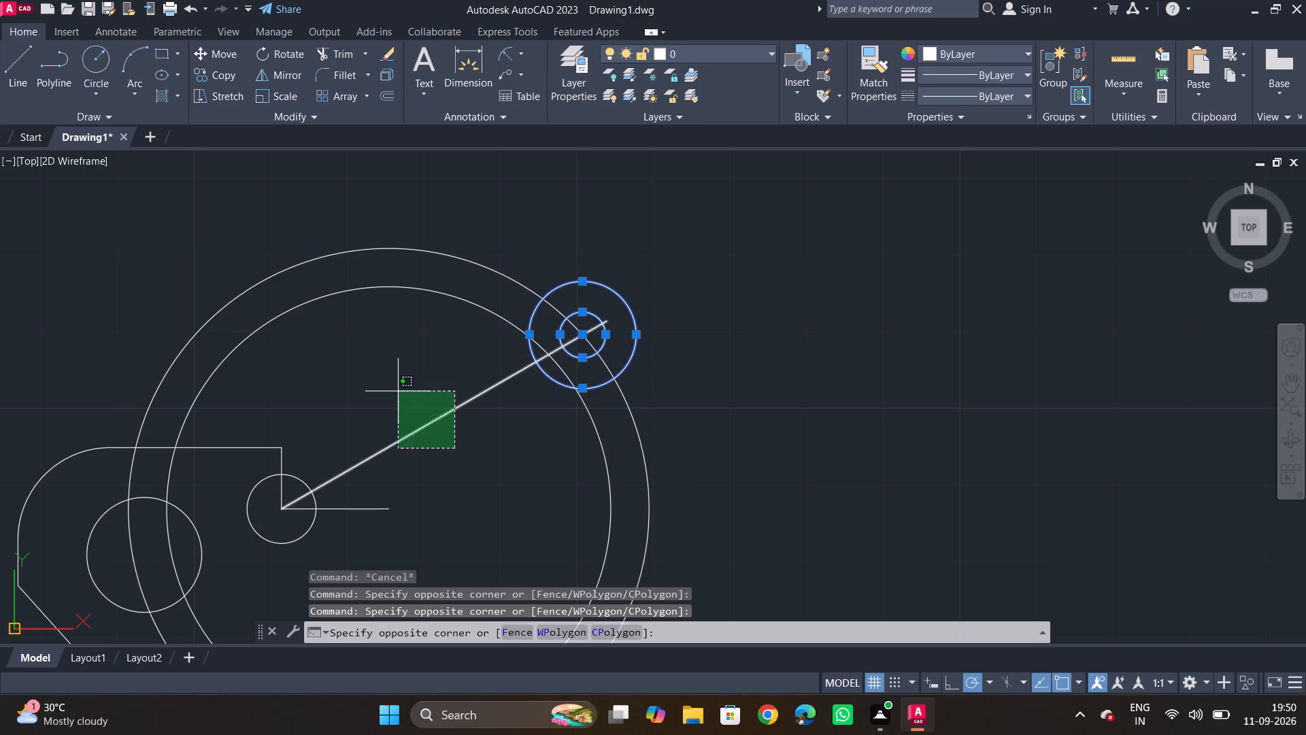
type("M")
key("space")
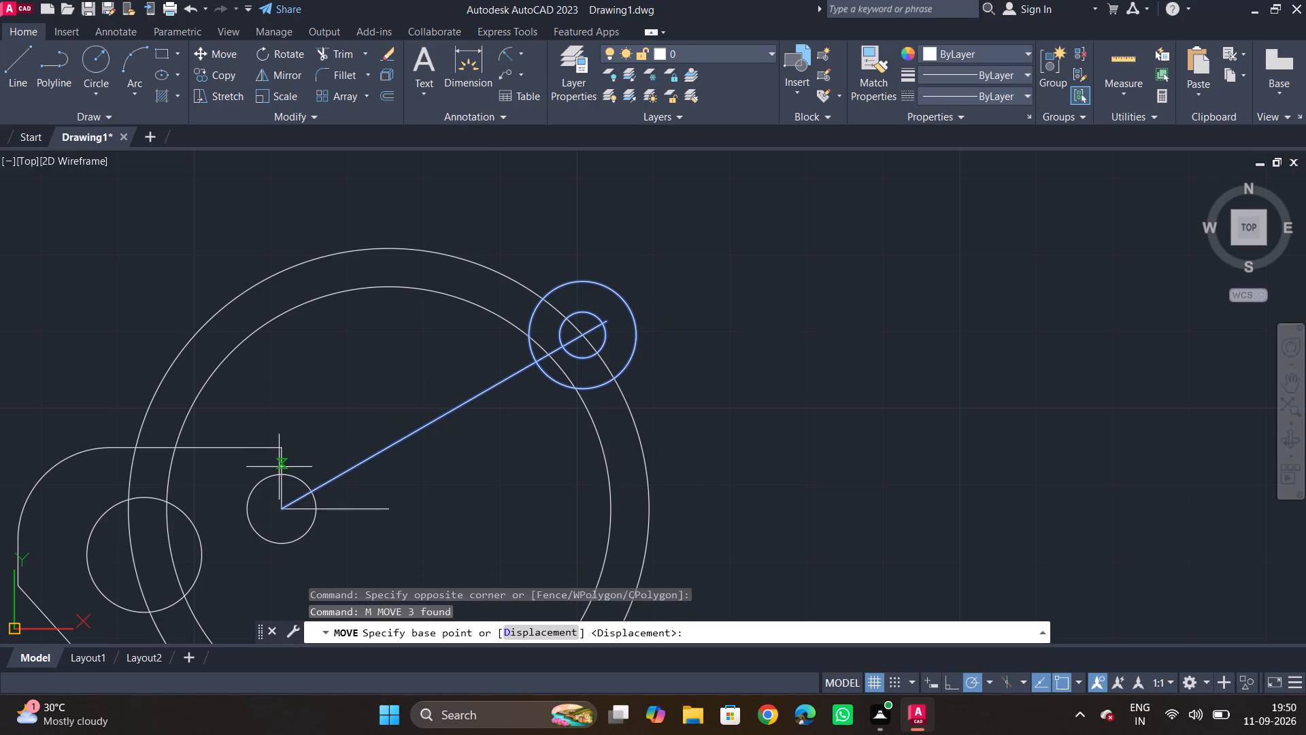
left_click(282, 510)
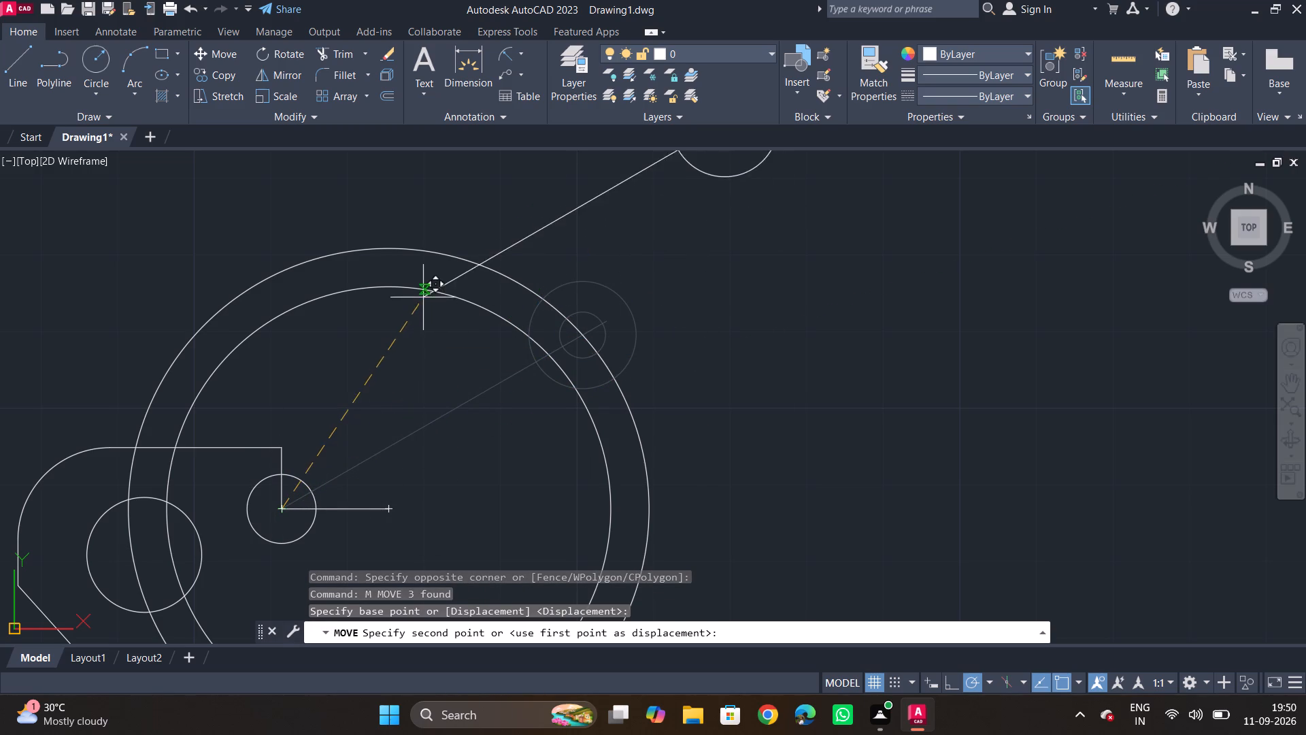
double_click(388, 507)
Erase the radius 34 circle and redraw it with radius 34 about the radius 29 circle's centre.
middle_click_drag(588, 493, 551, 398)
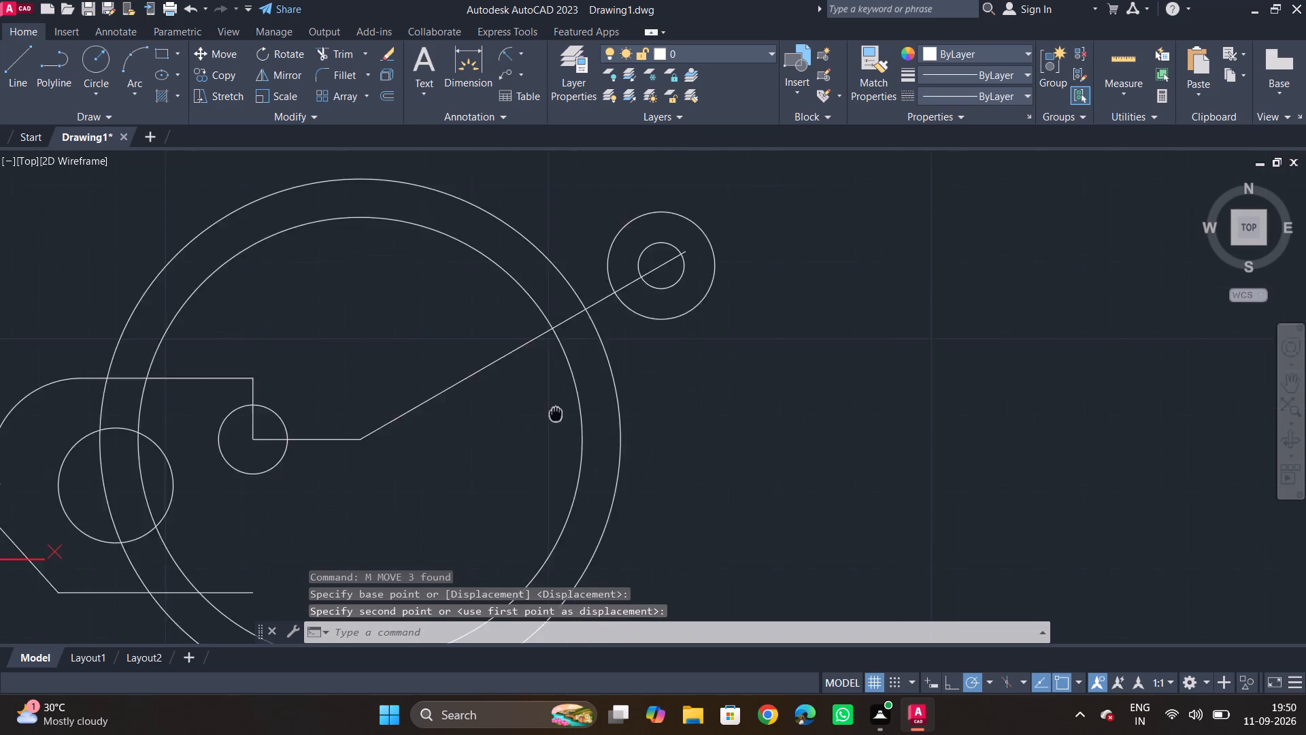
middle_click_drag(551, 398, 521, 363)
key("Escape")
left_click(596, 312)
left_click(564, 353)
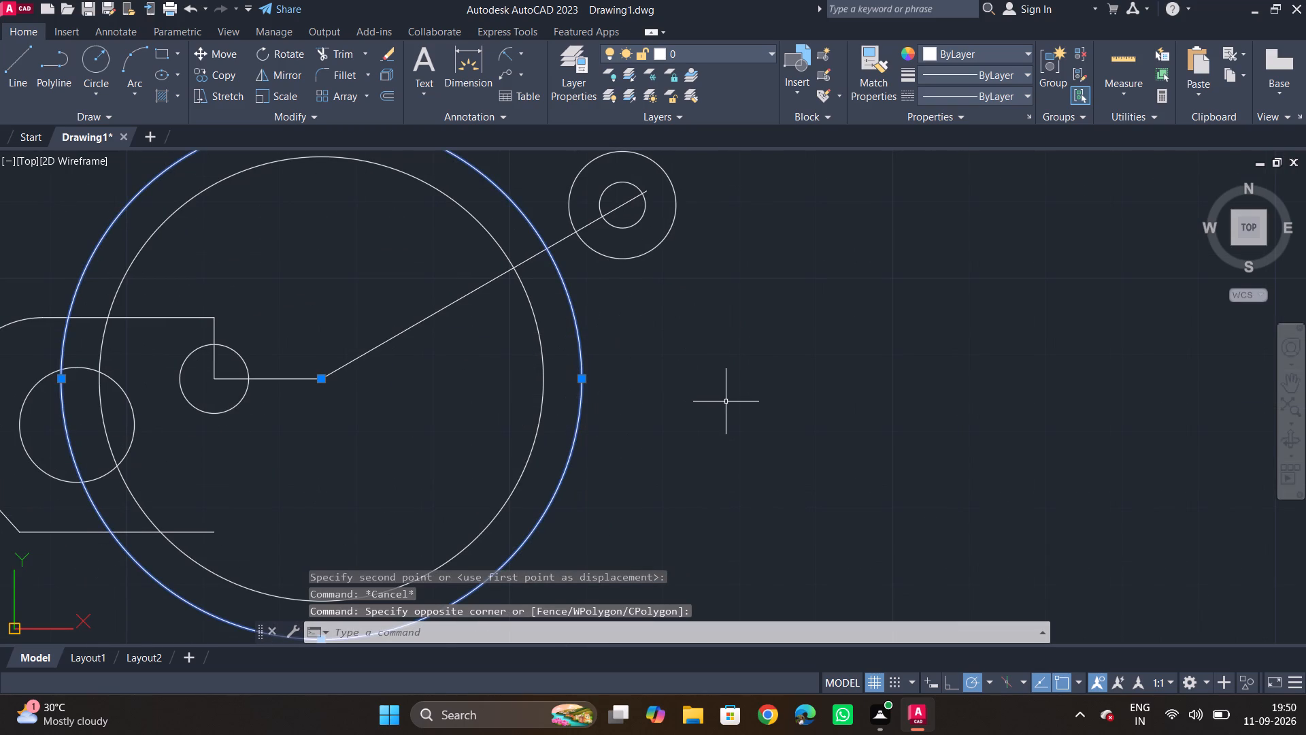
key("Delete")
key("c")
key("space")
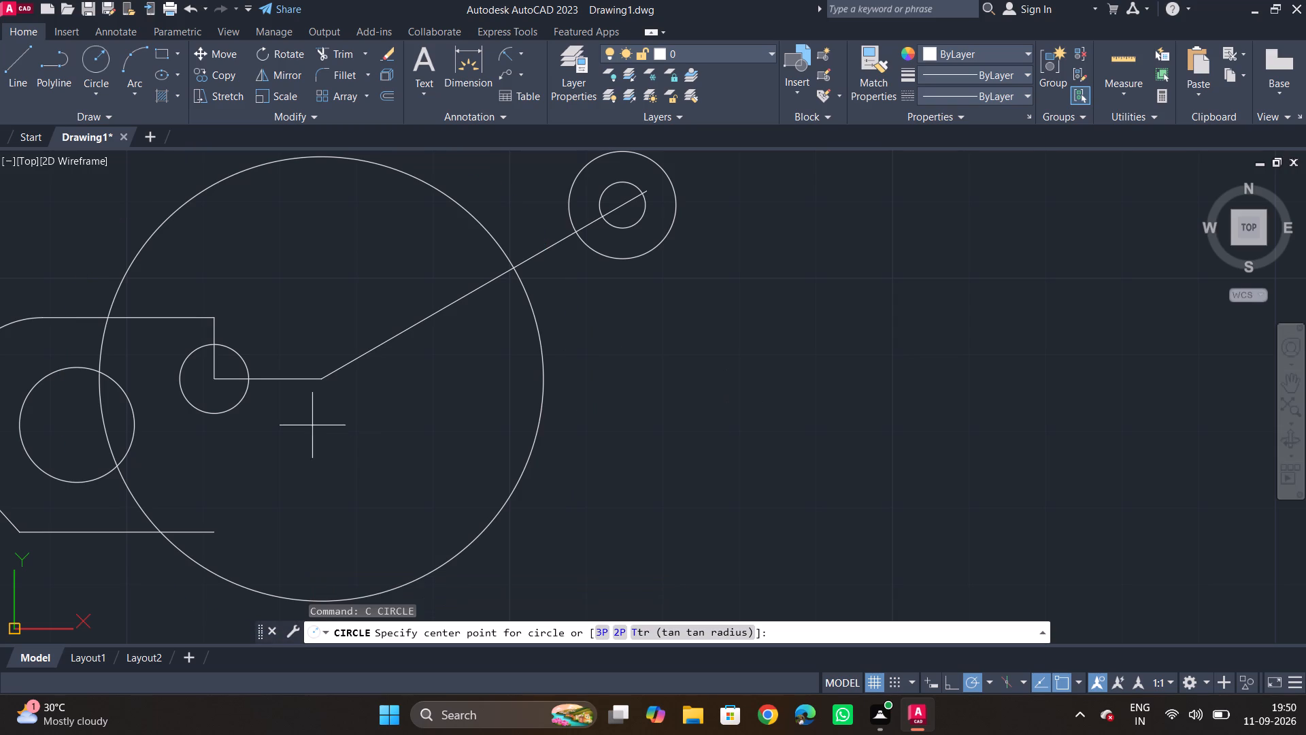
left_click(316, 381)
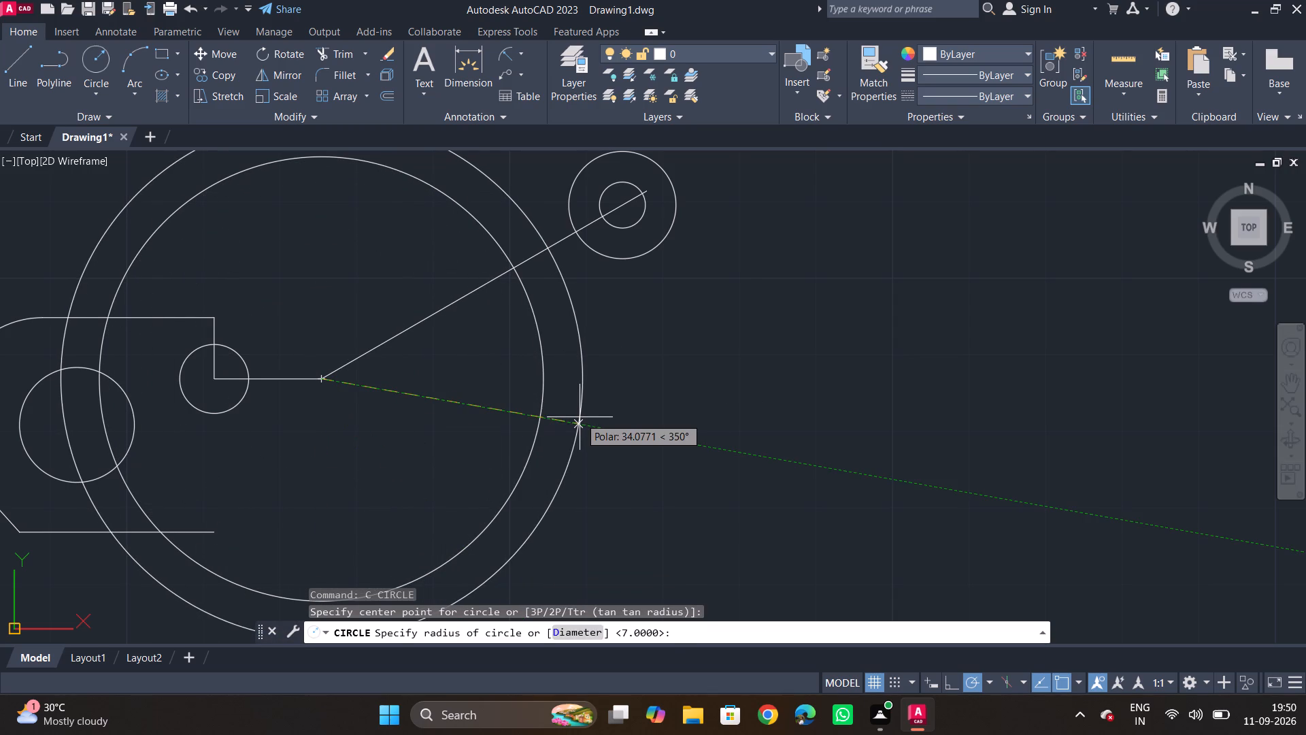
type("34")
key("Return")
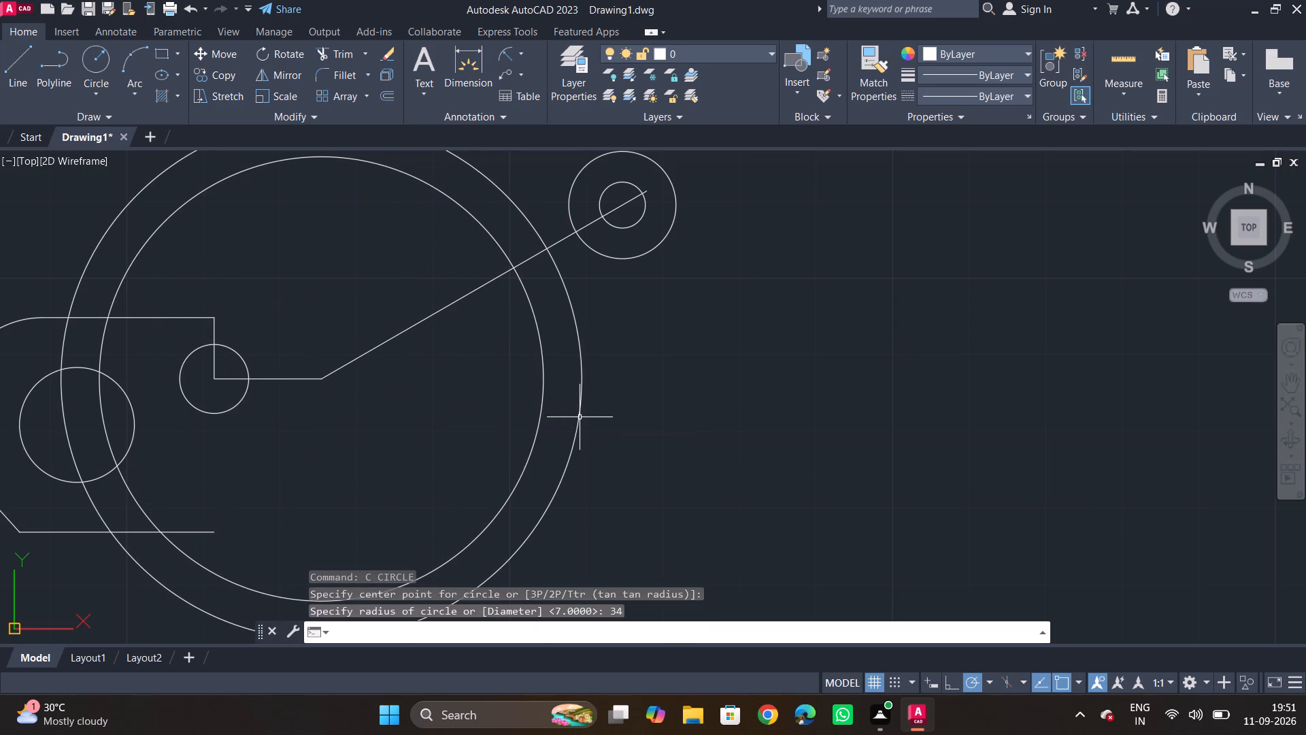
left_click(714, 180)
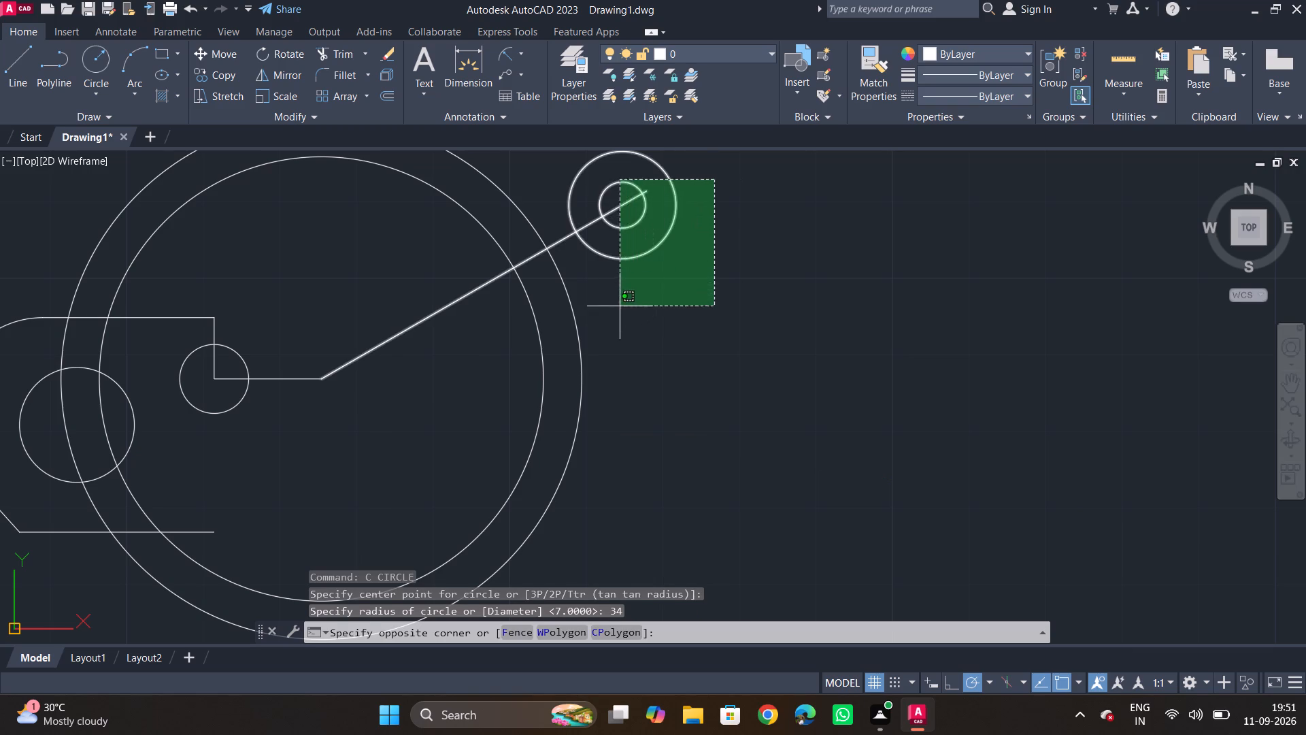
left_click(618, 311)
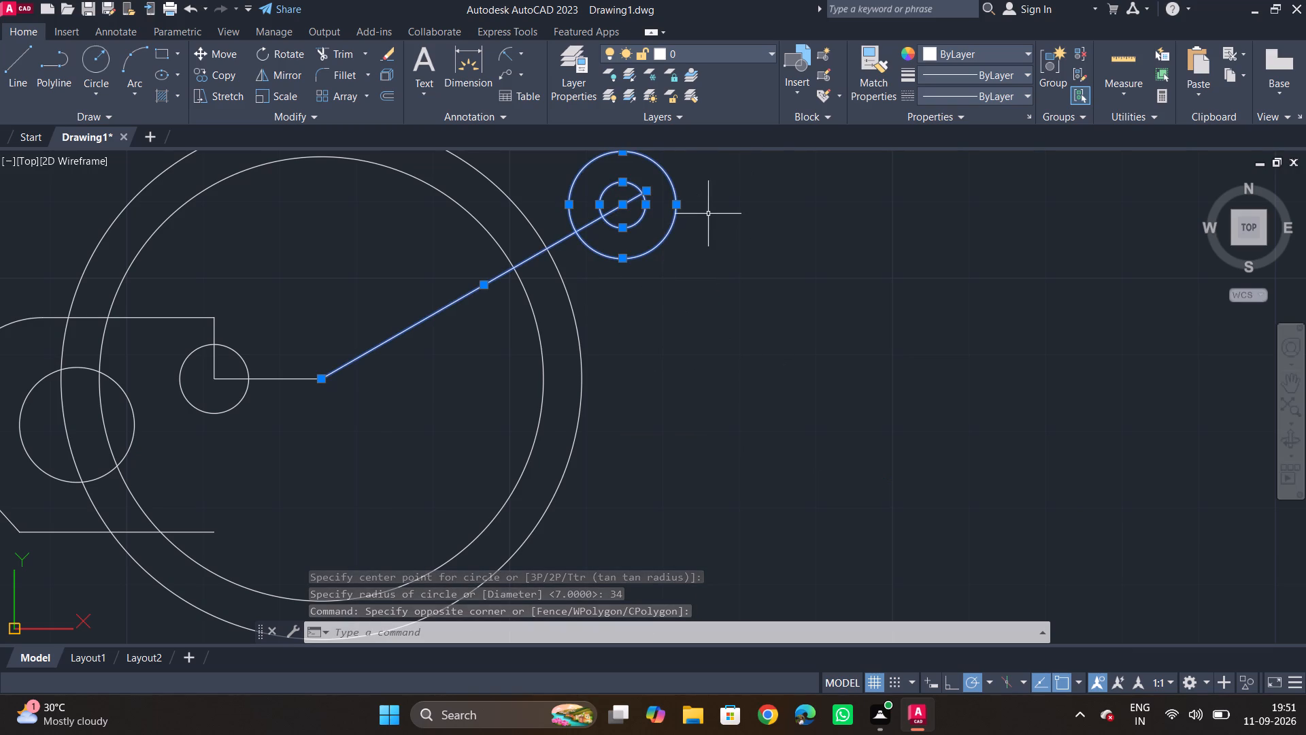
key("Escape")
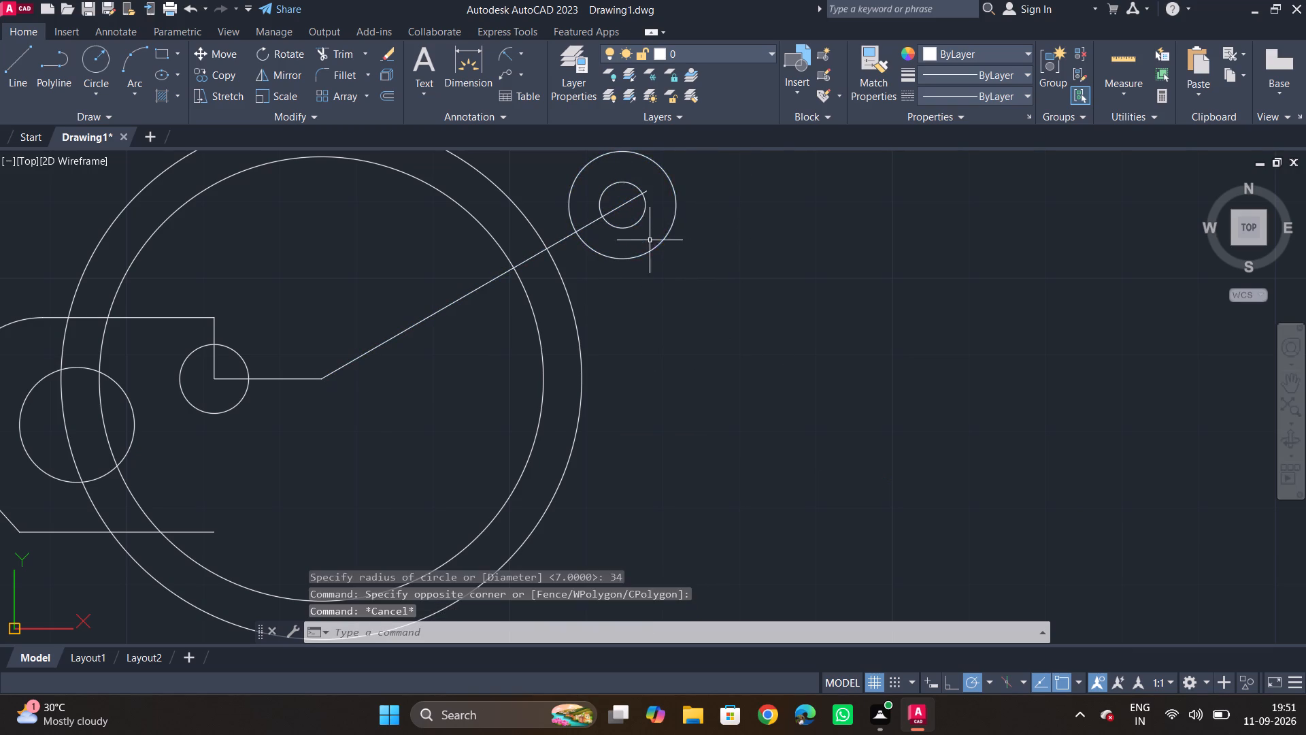
Move the radius 3 and 7 circles from their centre to the intersection of the 30° line and the radius 34 circle.
left_click(686, 265)
left_click(635, 217)
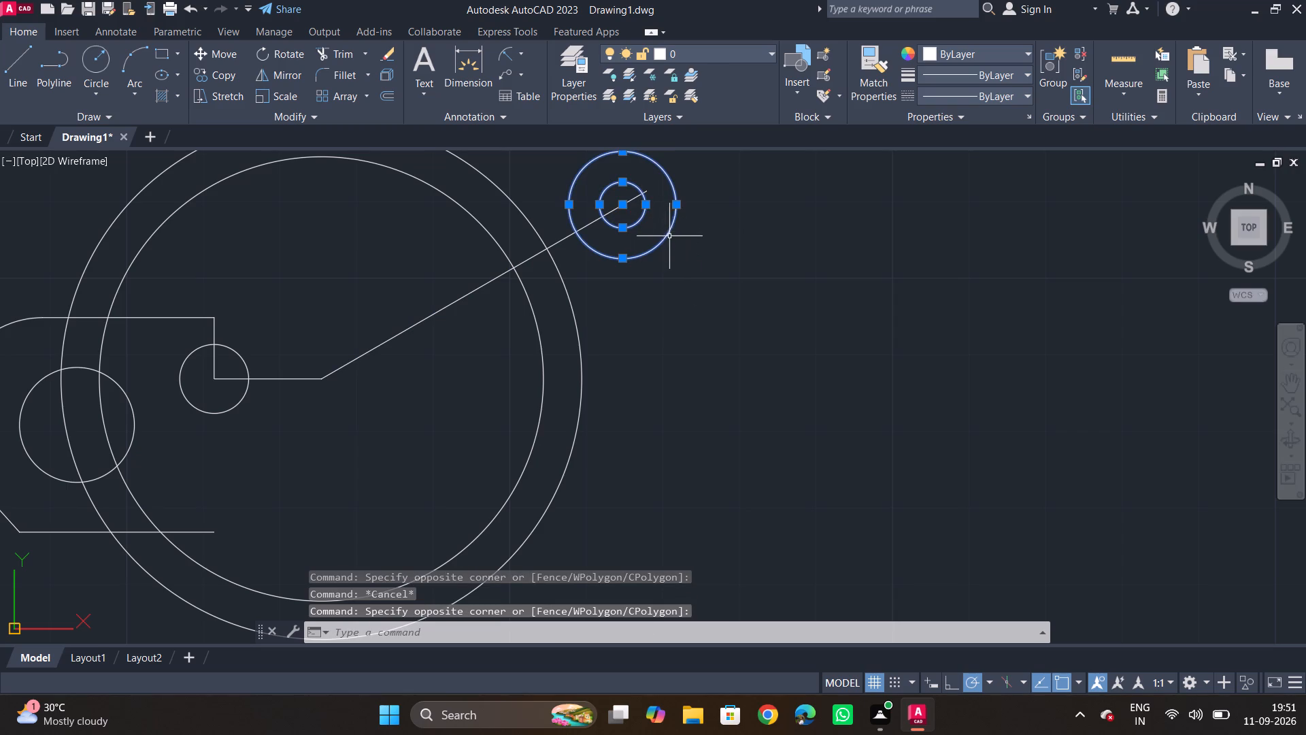
key("m")
key("space")
left_click(620, 207)
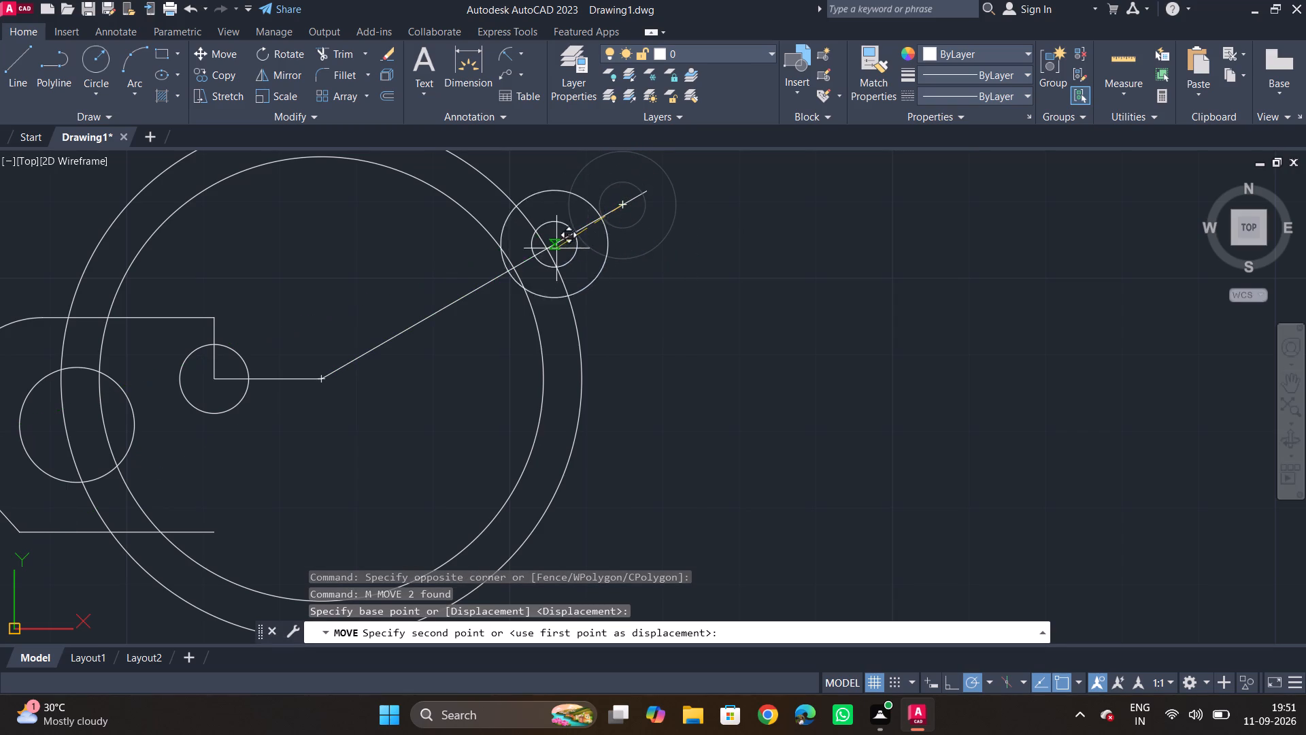
left_click(548, 252)
key("Escape")
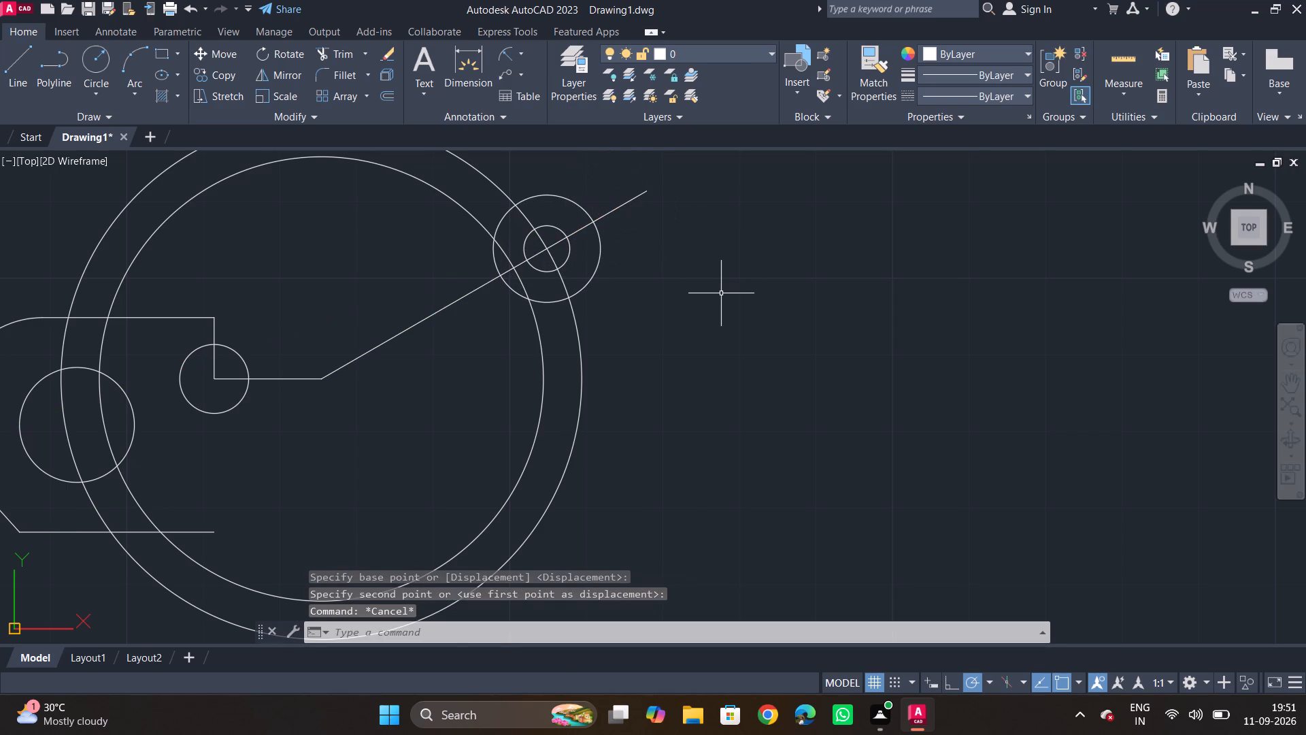
key("Escape")
key("Escape")
Mirror the 30° line about the horizontal axis through the radius 29 circle's centre, keeping the original line.
middle_click_drag(384, 386, 350, 335)
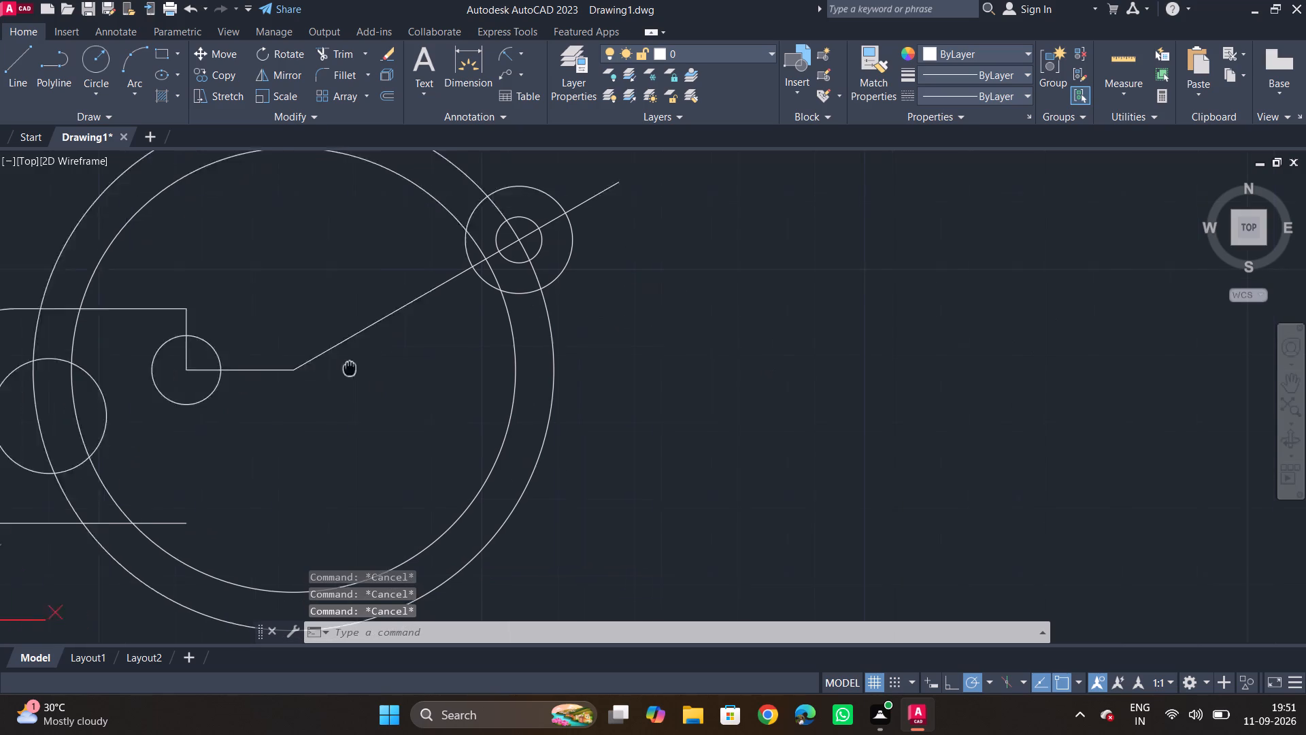
left_click_drag(400, 306, 402, 288)
left_click(389, 236)
type("MI")
key("space")
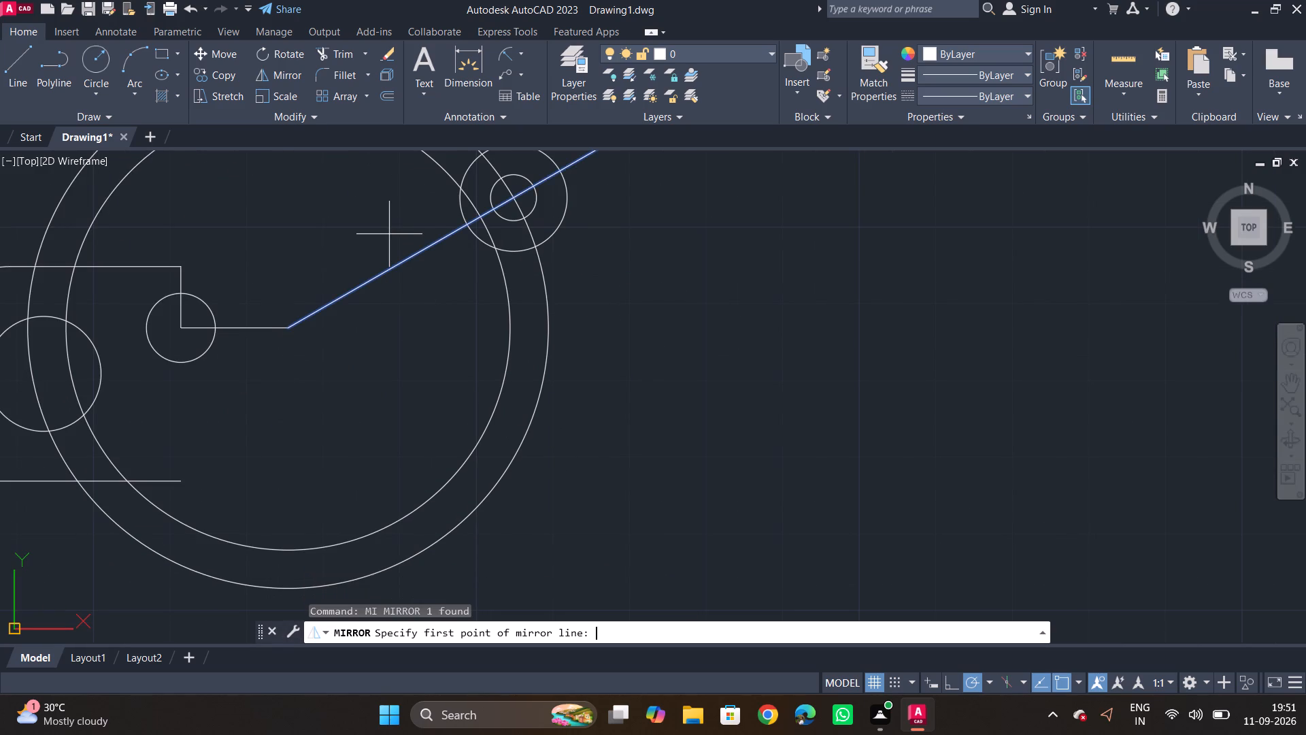
left_click(286, 325)
left_click(420, 326)
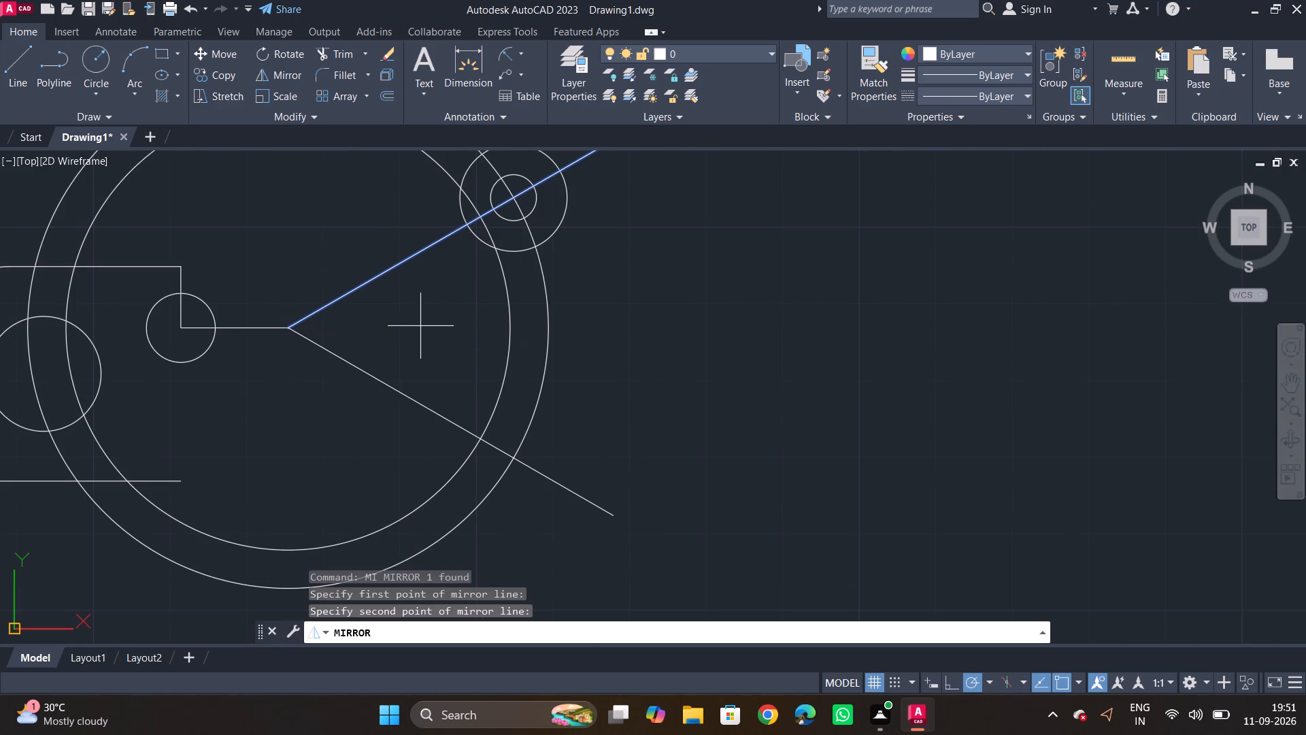
type("N")
key("space")
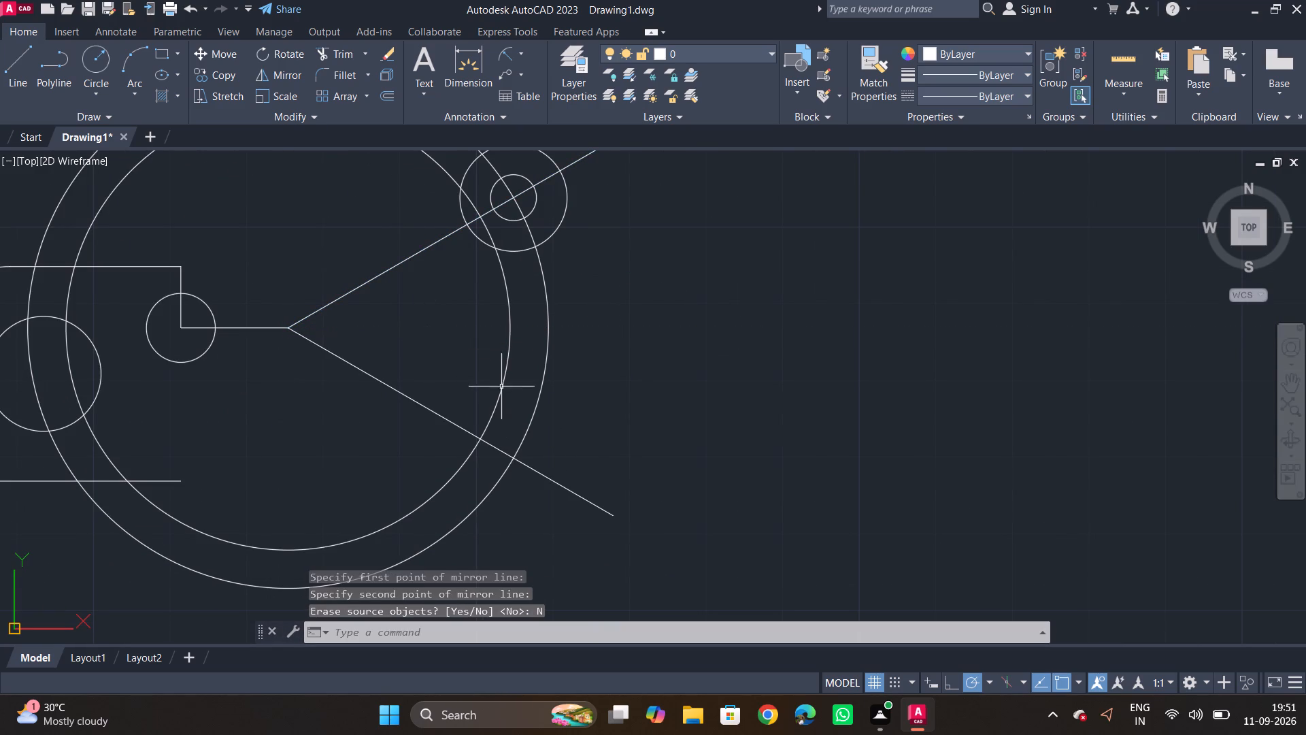
middle_click_drag(691, 424, 694, 389)
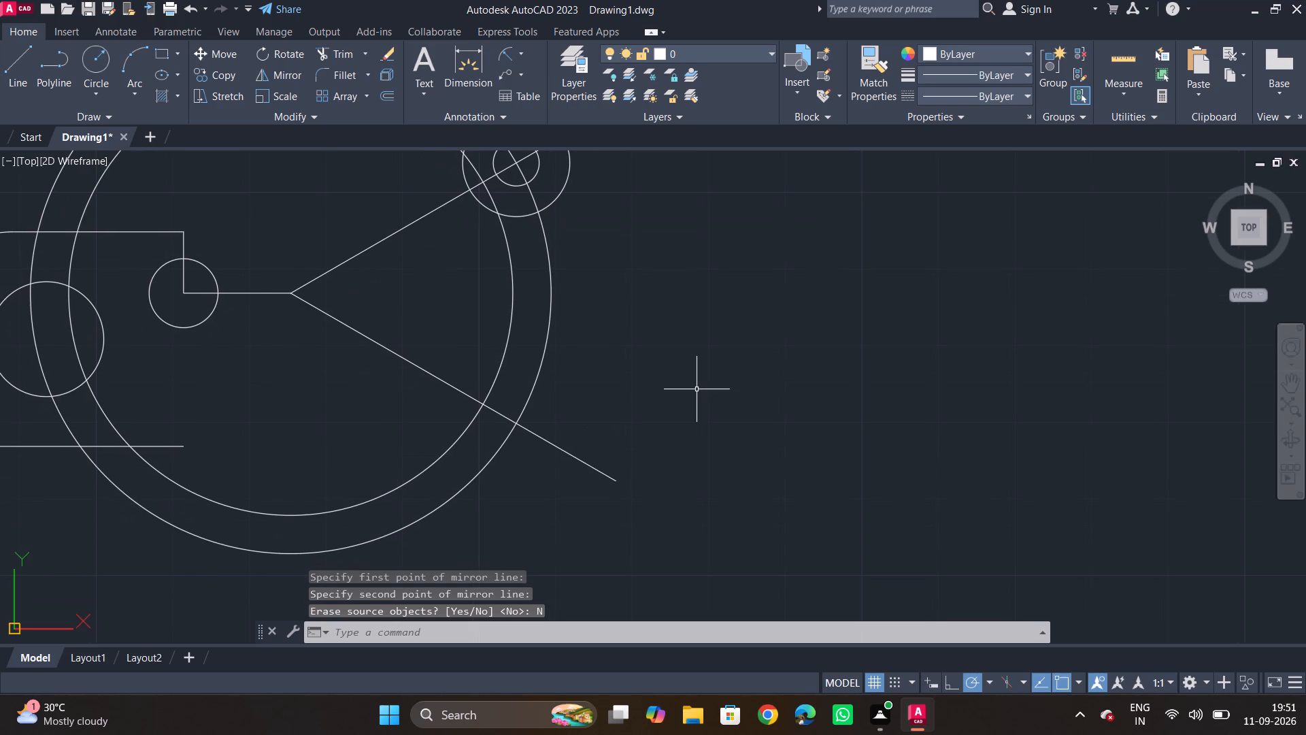
key("Escape")
key("Escape")
key("Escape")
key("Escape")
key("Escape")
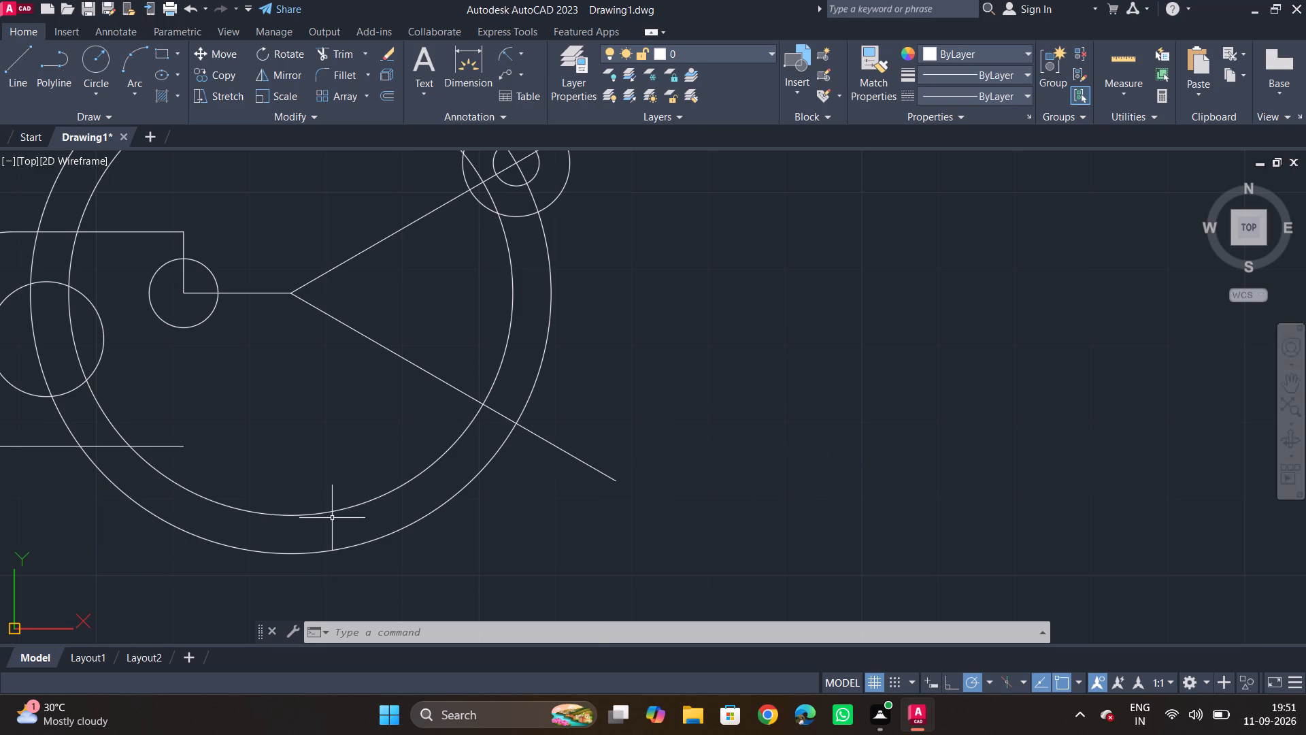
Draw a radius 4 circle centred where the mirrored lower 30° line crosses the radius 34 circle.
type("C")
key("space")
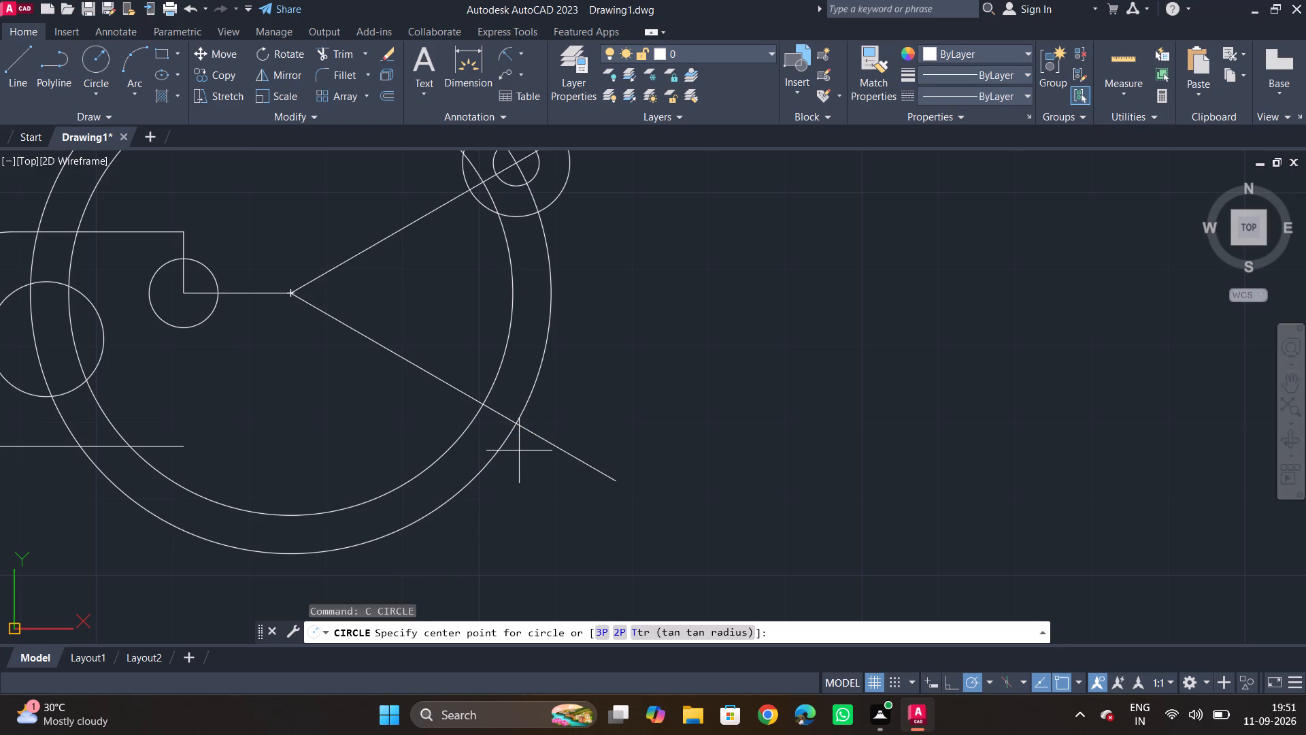
left_click(514, 423)
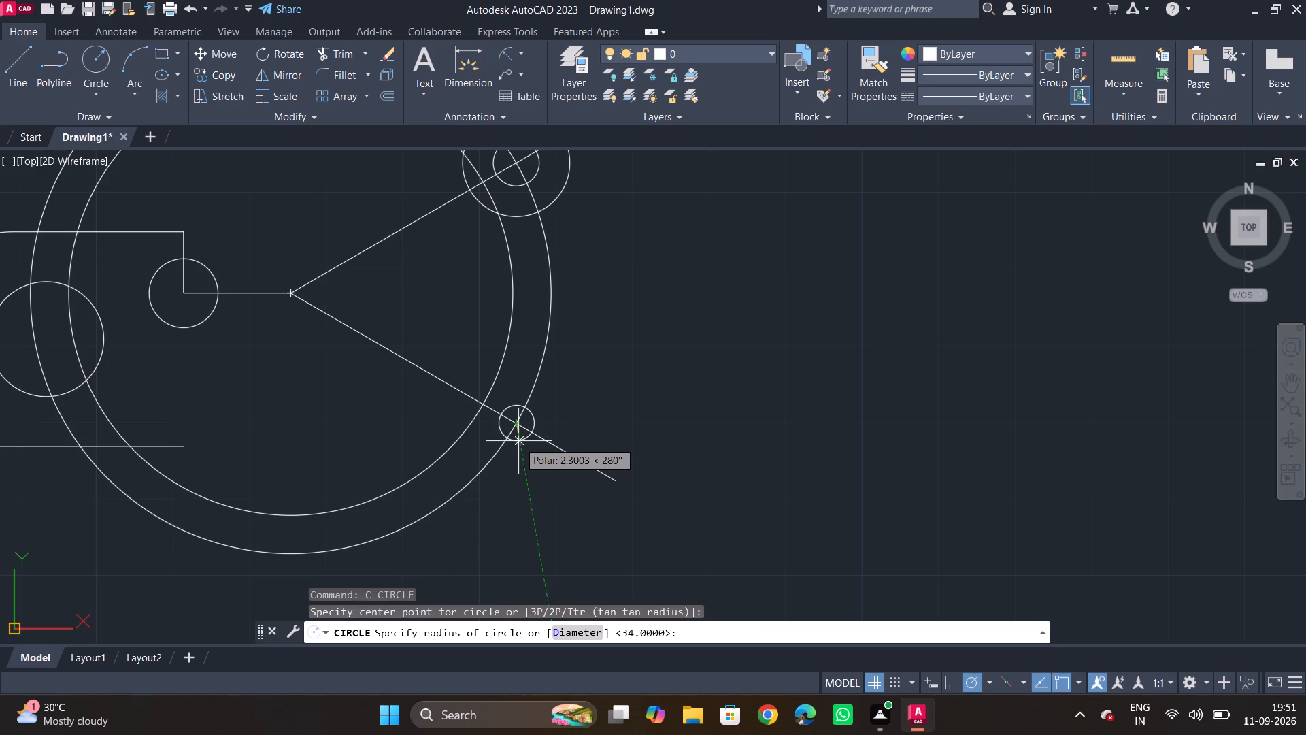
key("4")
key("Return")
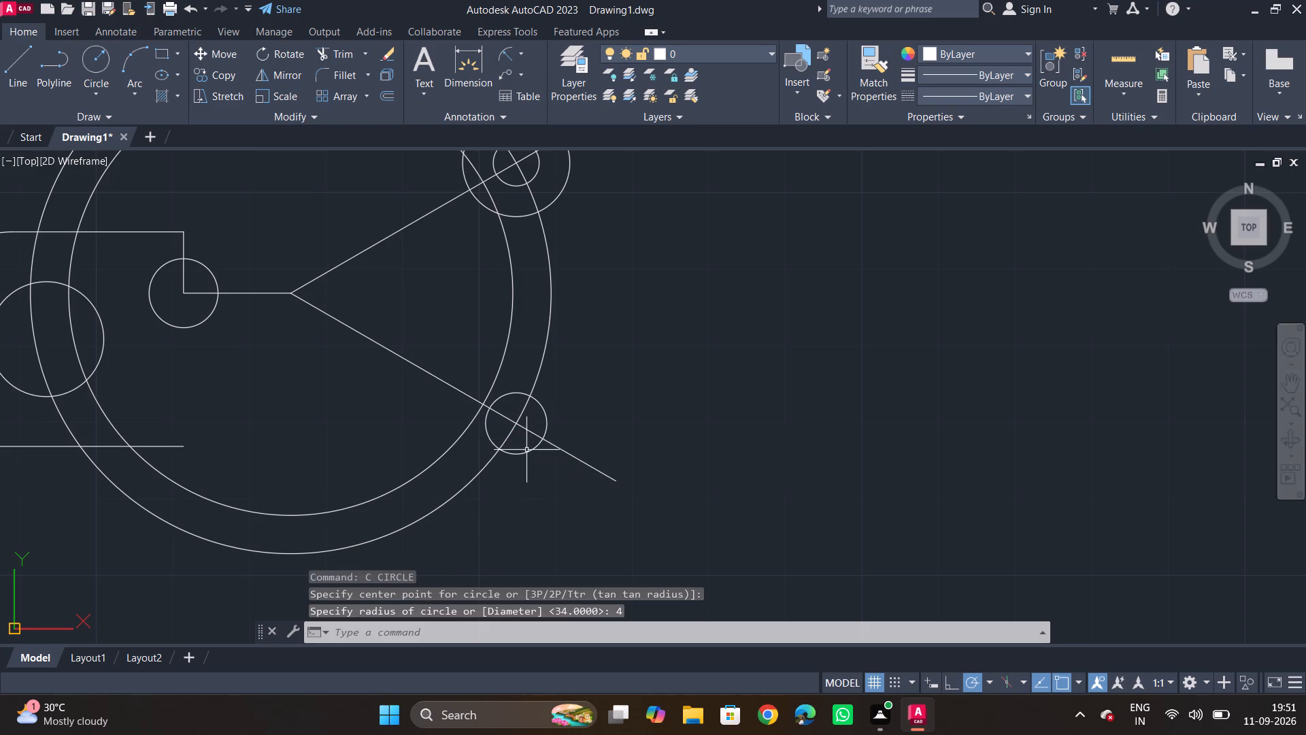
Draw a 9-unit line from the radius 4 circle's centre outward along the lower 30° line.
middle_click_drag(633, 414, 626, 375)
key("l")
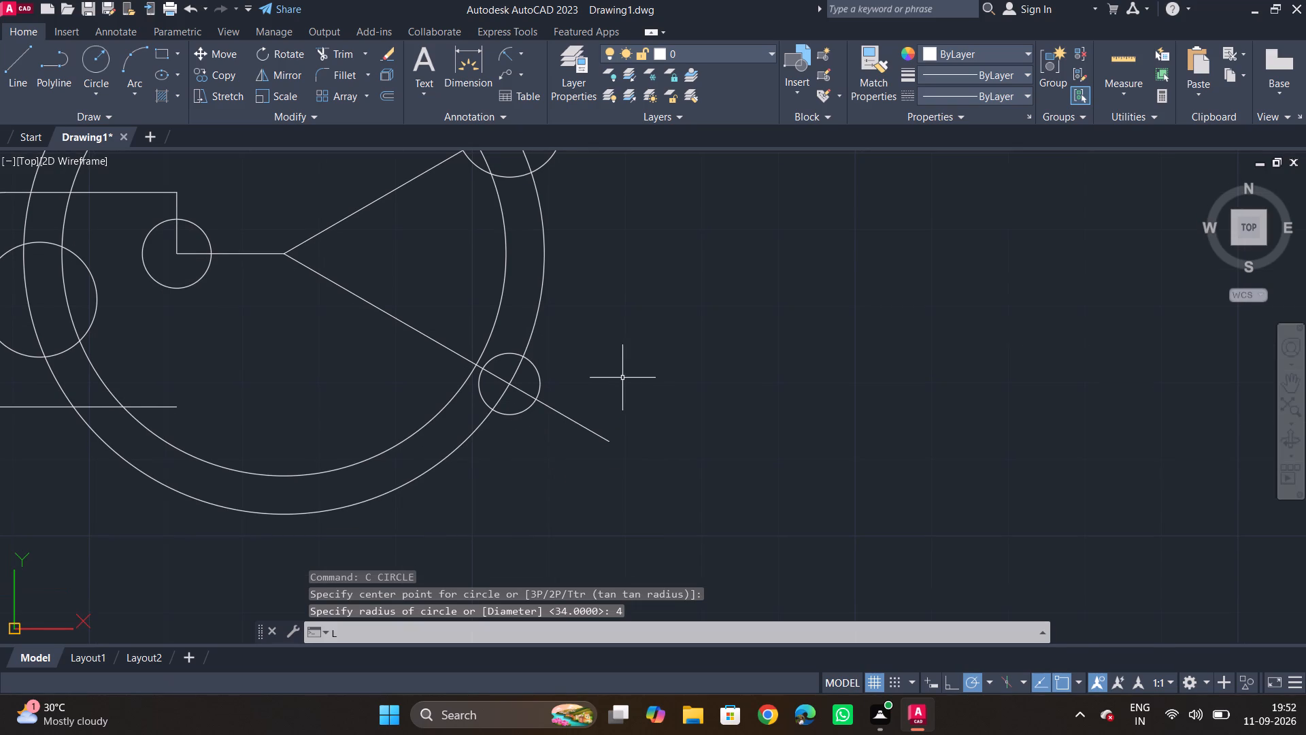
key("space")
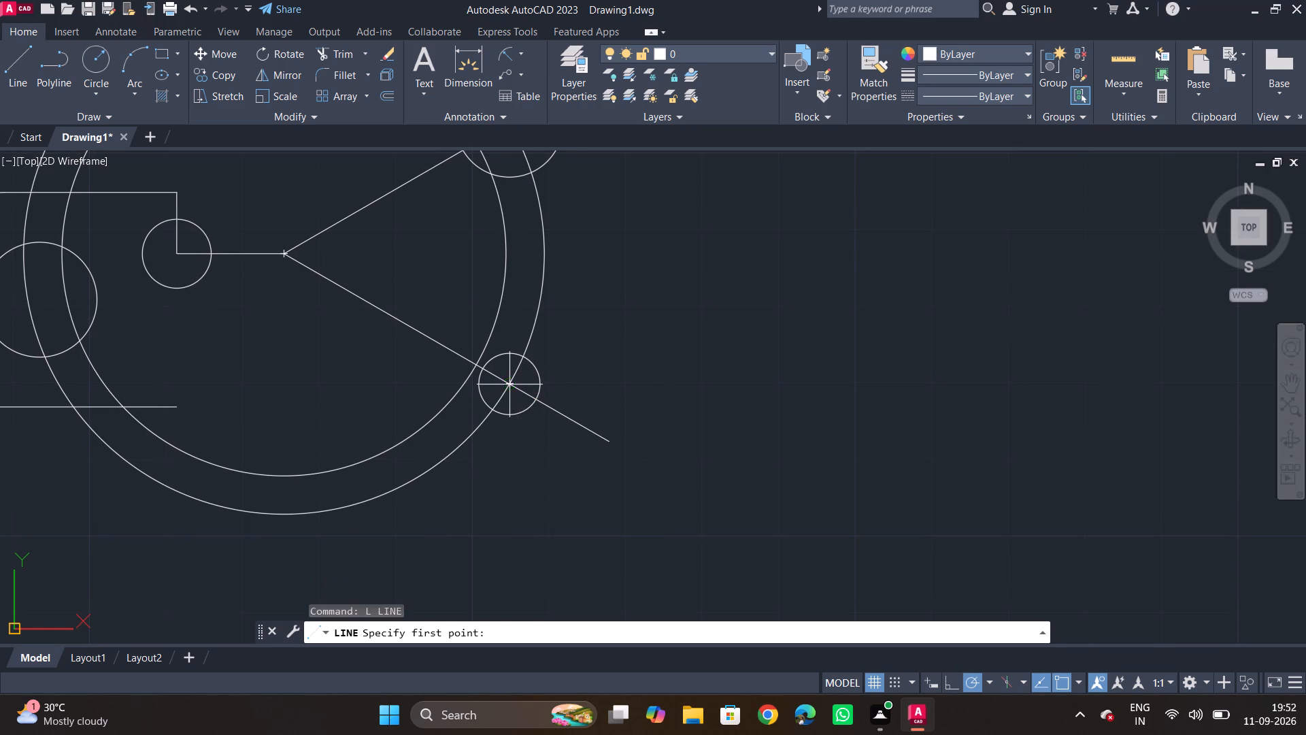
left_click(503, 389)
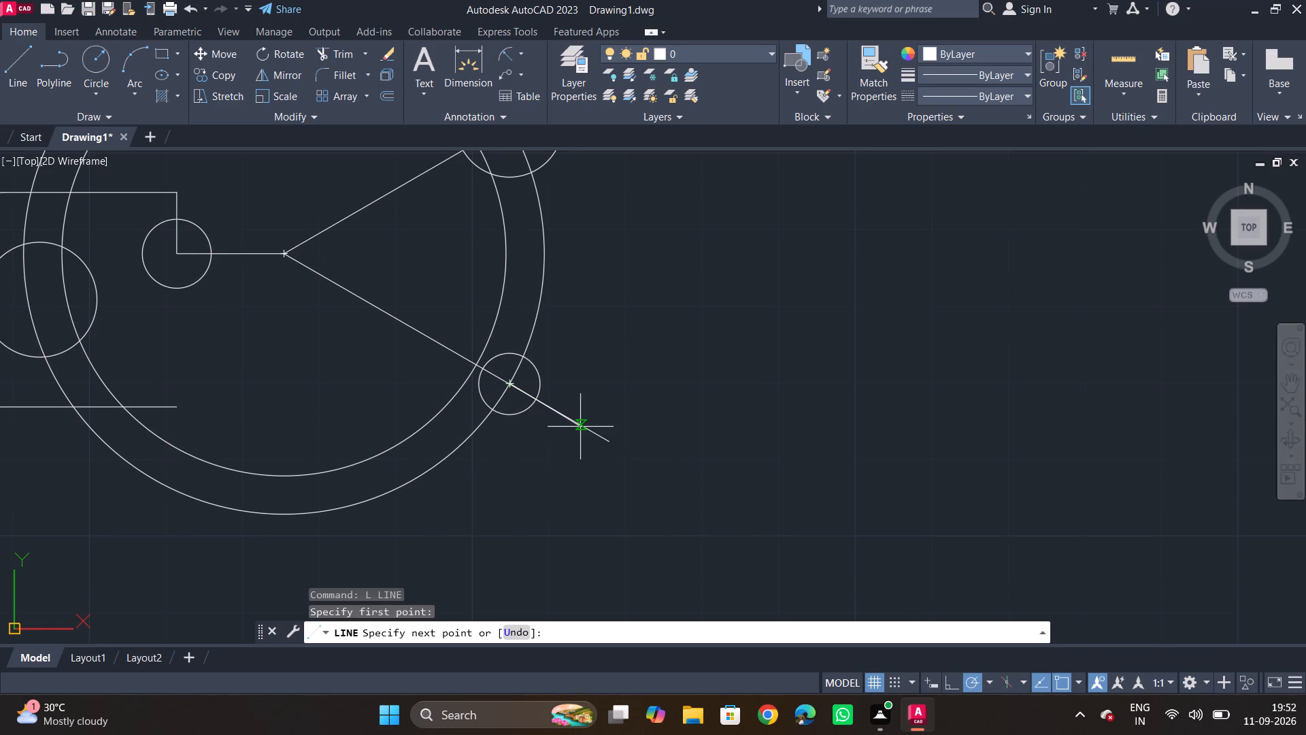
key("9")
key("Return")
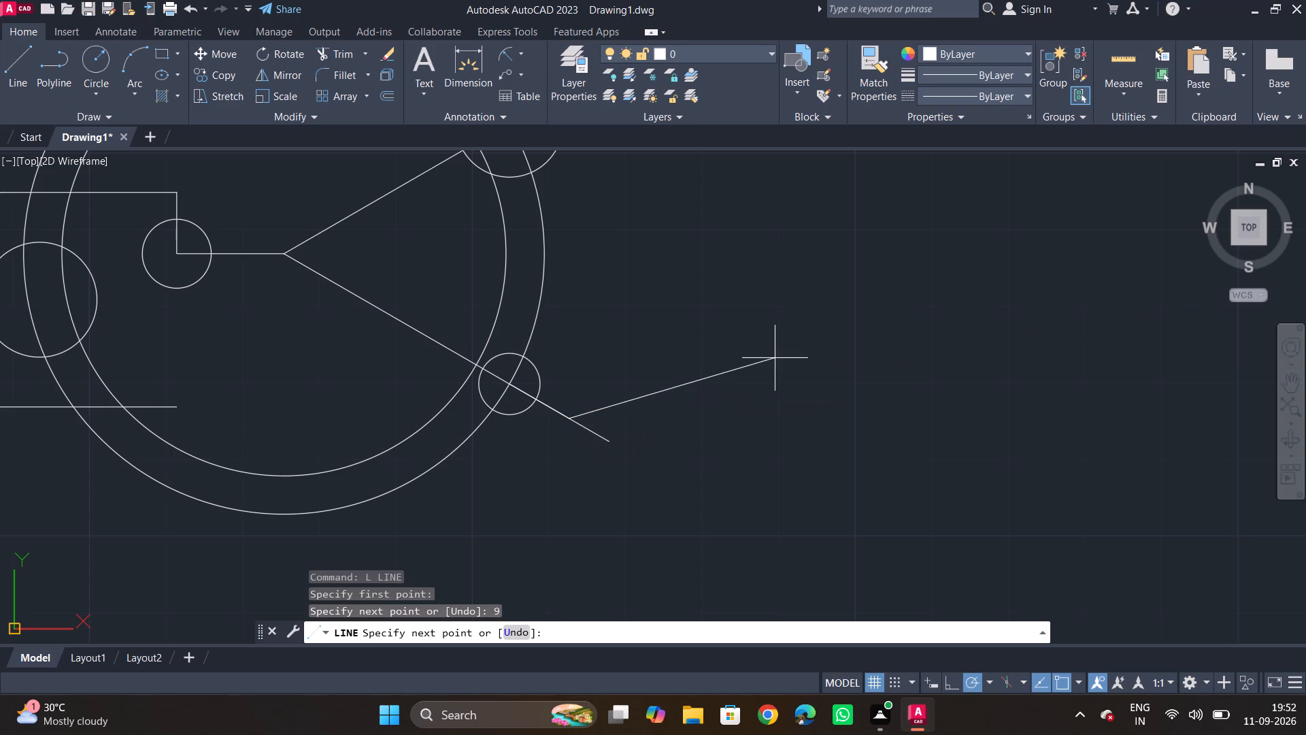
key("Escape")
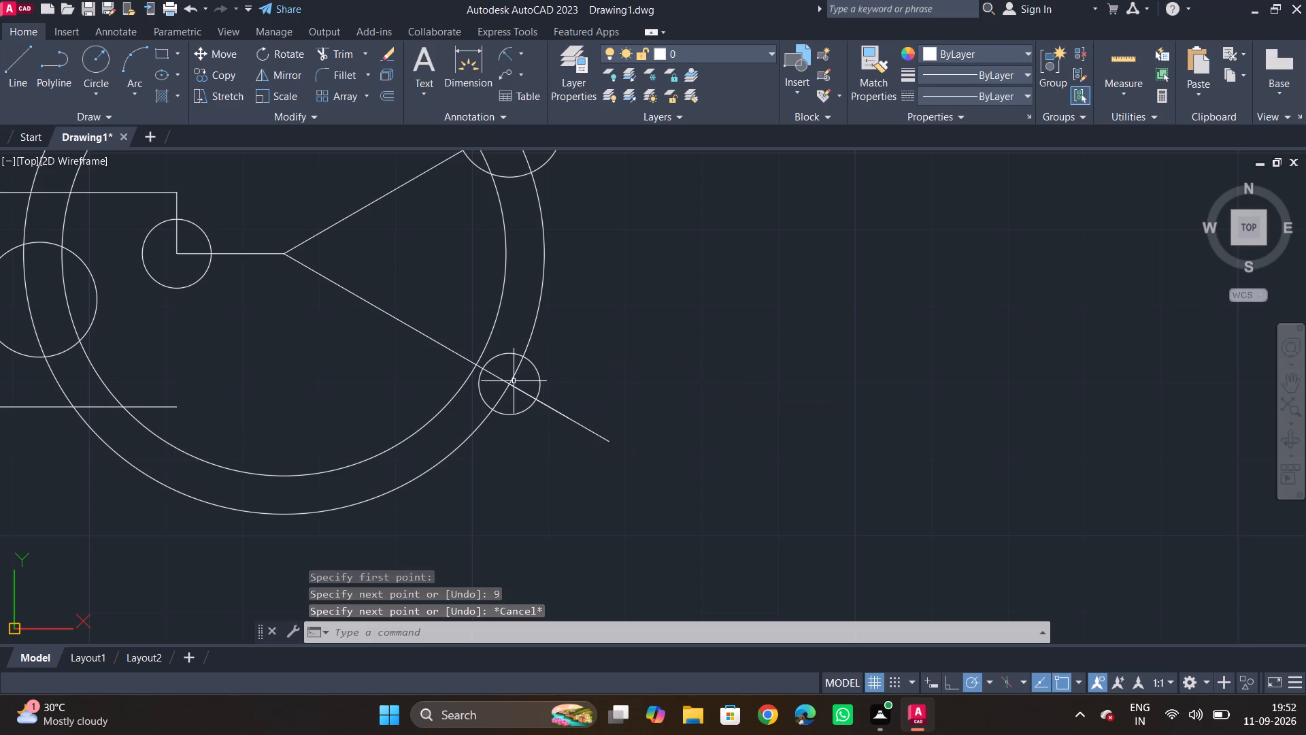
Copy the radius 4 circle from its centre to the outer end of the 9-unit line.
left_click(539, 379)
type("CP")
key("space")
left_click(512, 387)
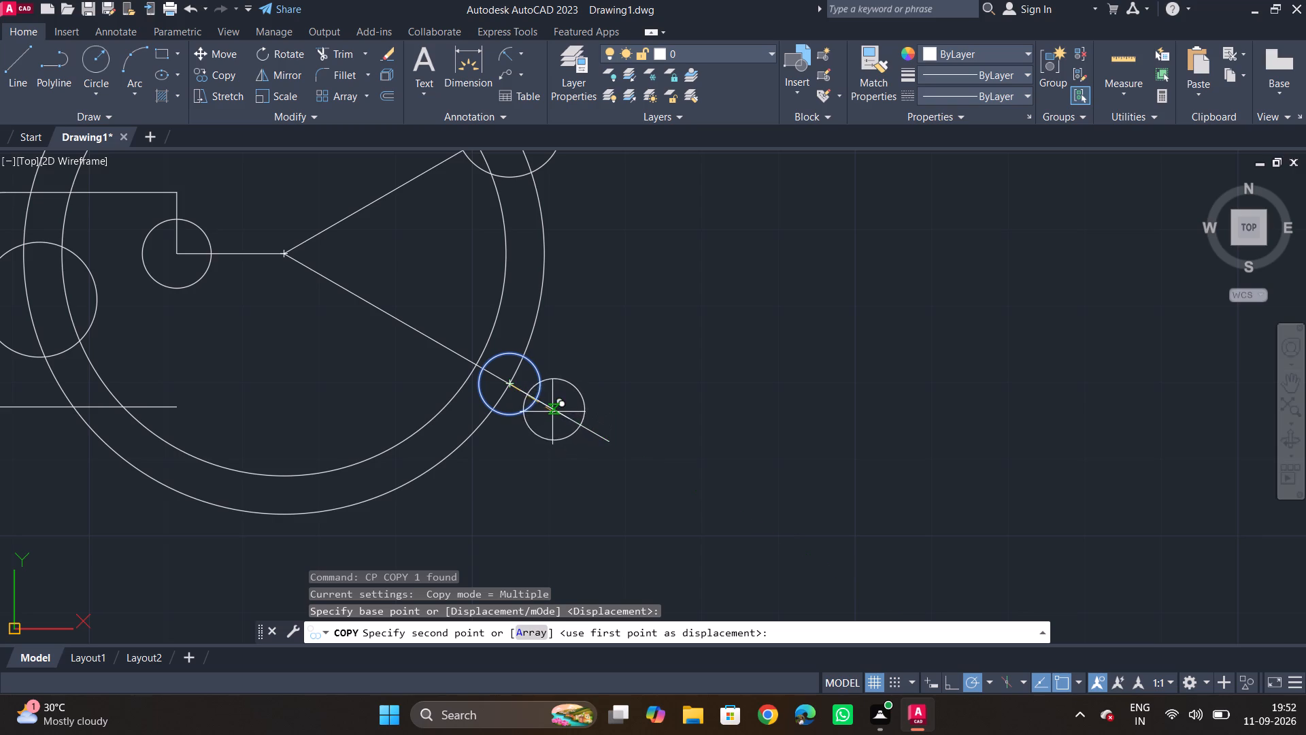
left_click(573, 421)
key("Escape")
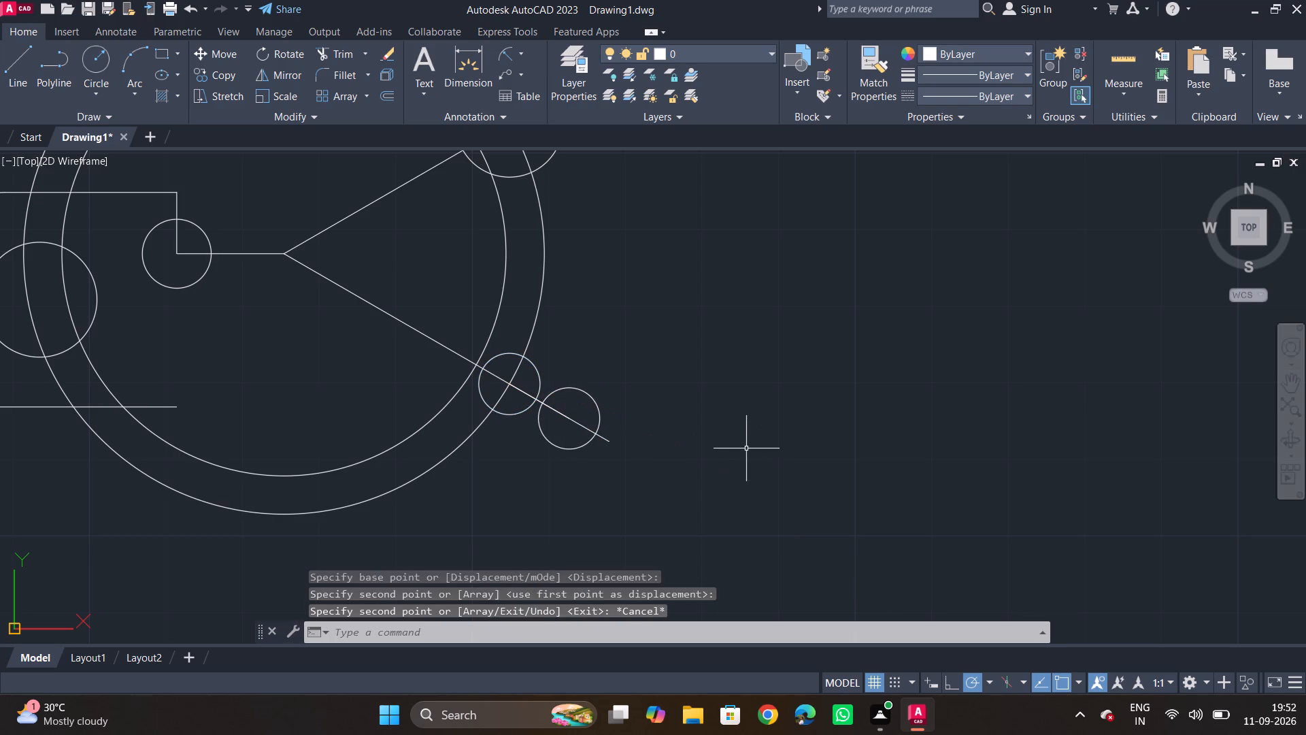
key("Escape")
Offset the 9-unit line by 4 to both sides to form the slot's straight edges.
type("O")
key("space")
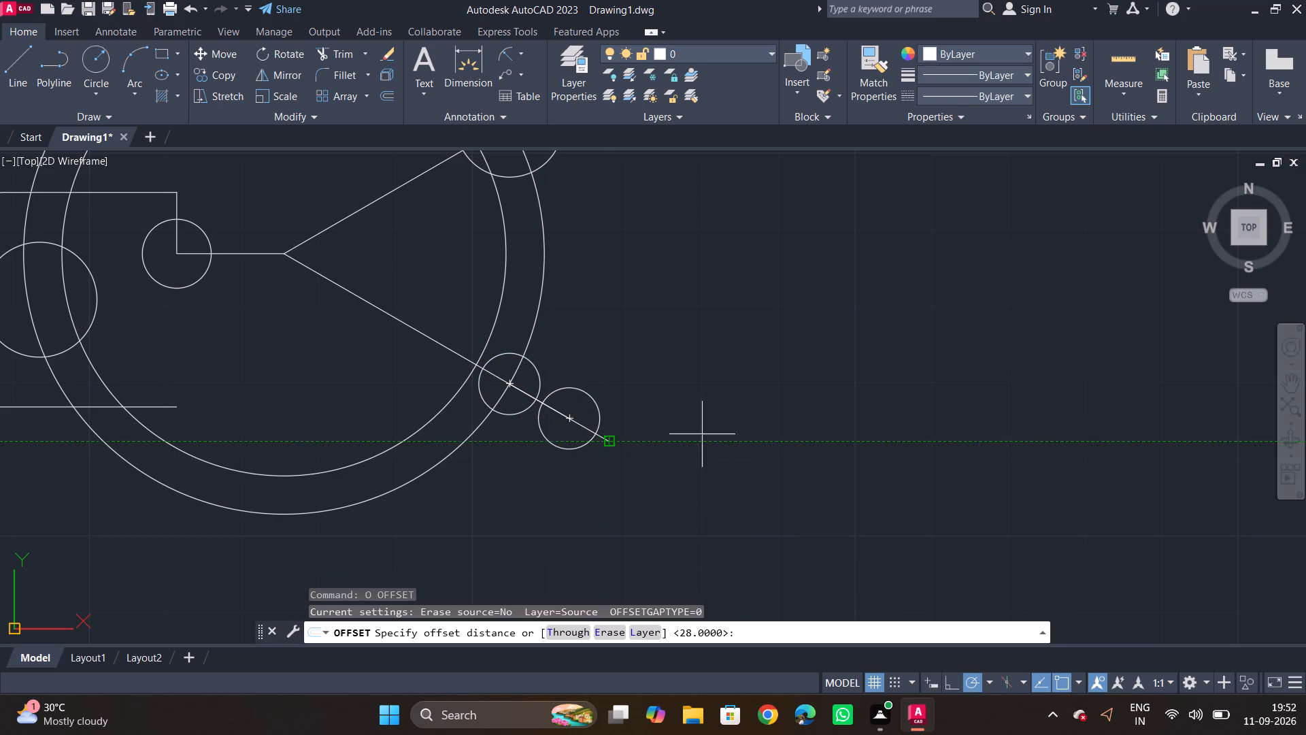
key("4")
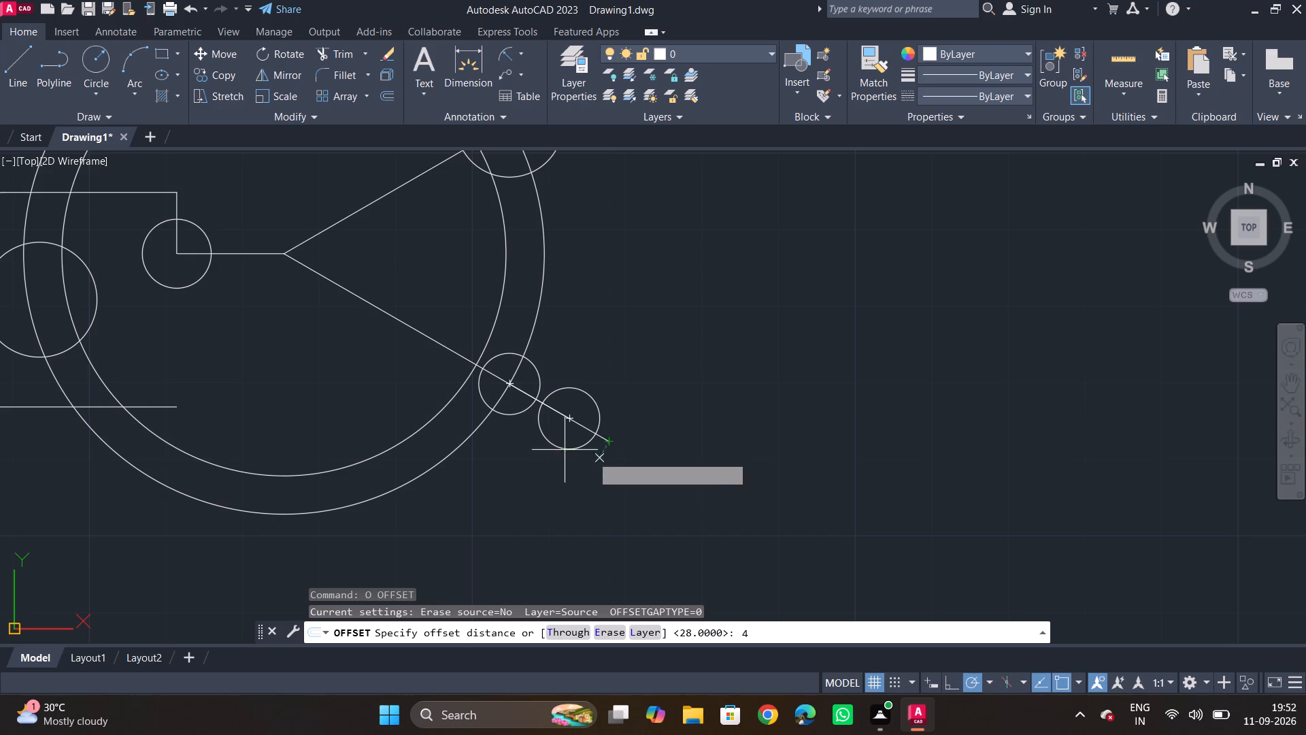
key("space")
left_click(550, 410)
left_click(570, 380)
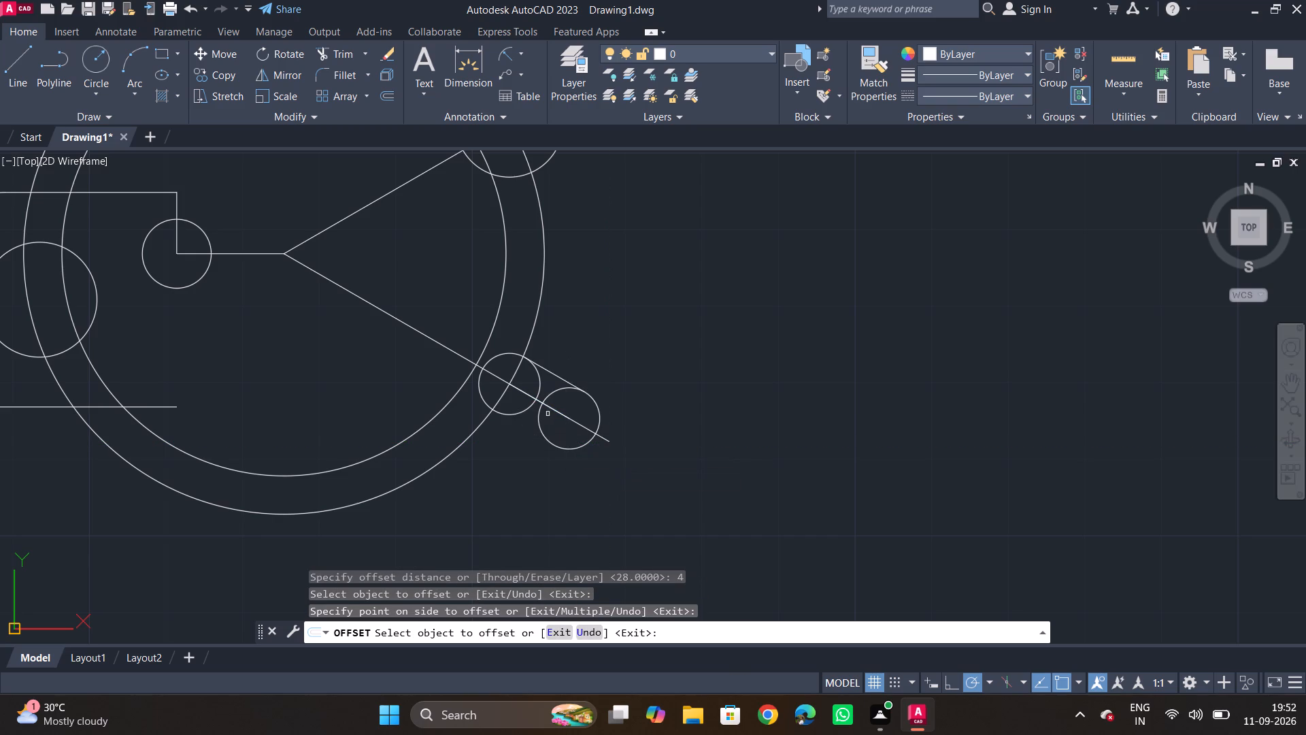
left_click(554, 408)
left_click(529, 441)
key("Escape")
Trim the inner circle arcs, centre lines and radius 34 circle segment inside the slot, leaving only its rounded outline.
type("TR")
key("space")
left_click(534, 383)
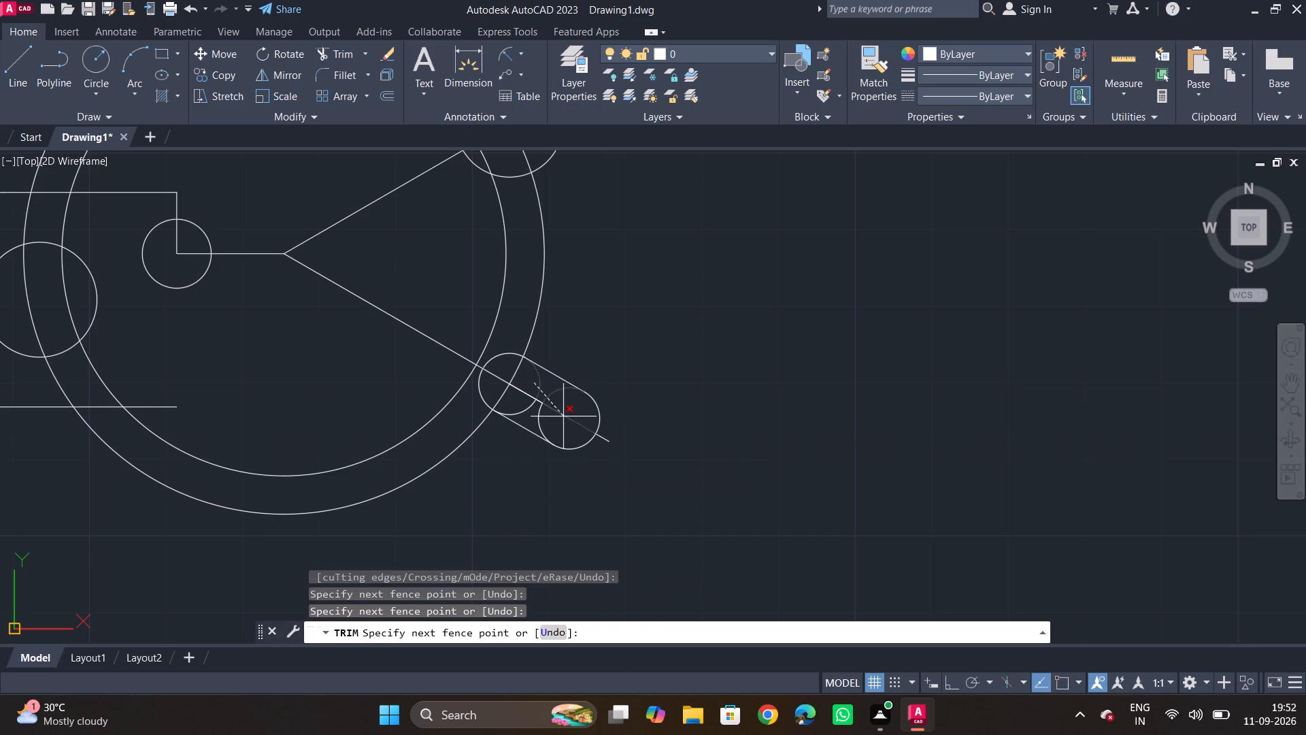
left_click(563, 416)
left_click(556, 399)
left_click(512, 410)
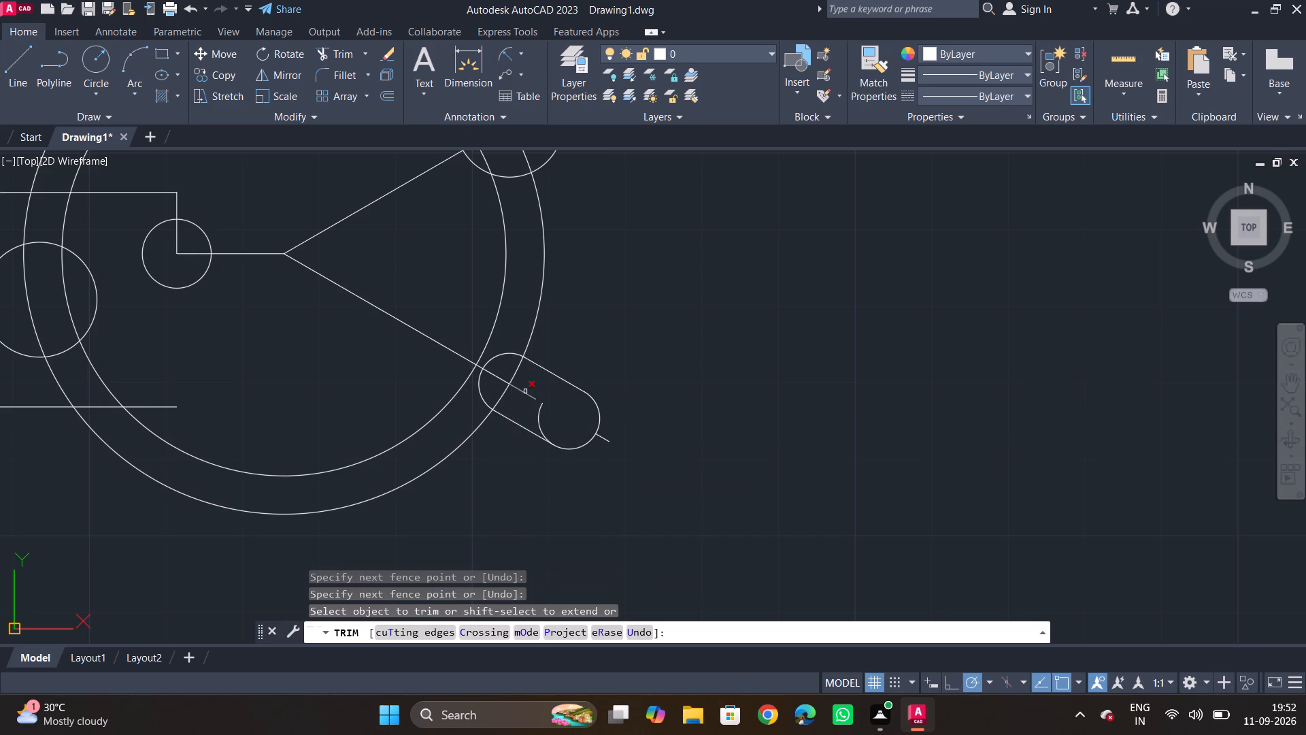
left_click(531, 389)
left_click(526, 398)
left_click(535, 413)
left_click(565, 426)
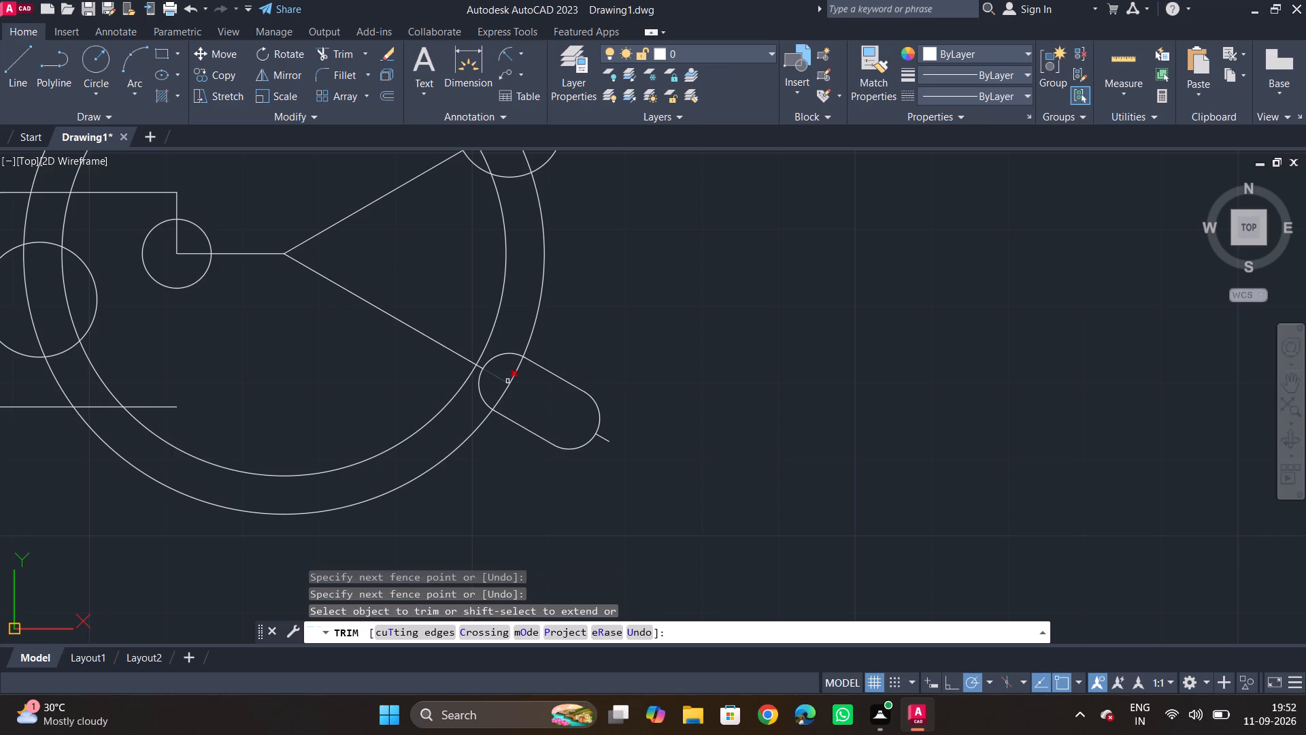
left_click(507, 381)
left_click(507, 385)
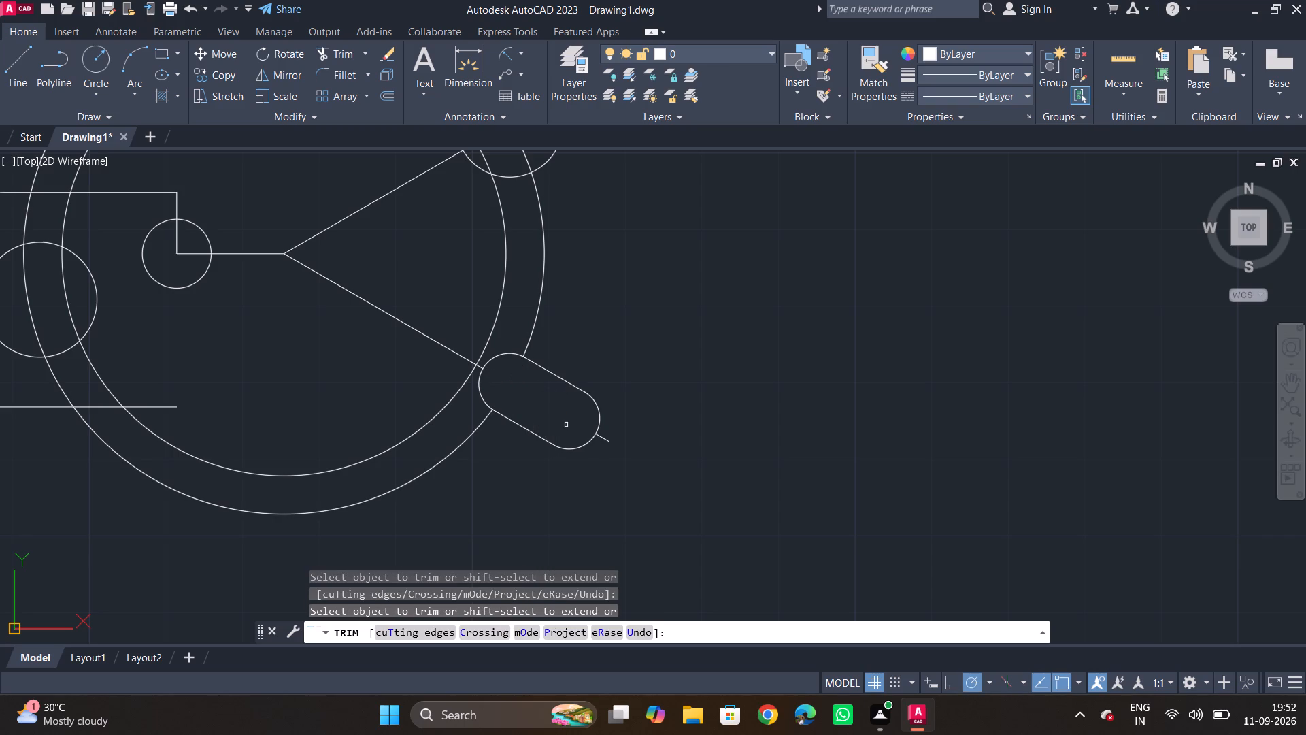
key("Escape")
key("Escape")
Erase the leftover piece of the 30° line beyond the slot's outer end.
left_click_drag(616, 431, 605, 444)
left_click(602, 453)
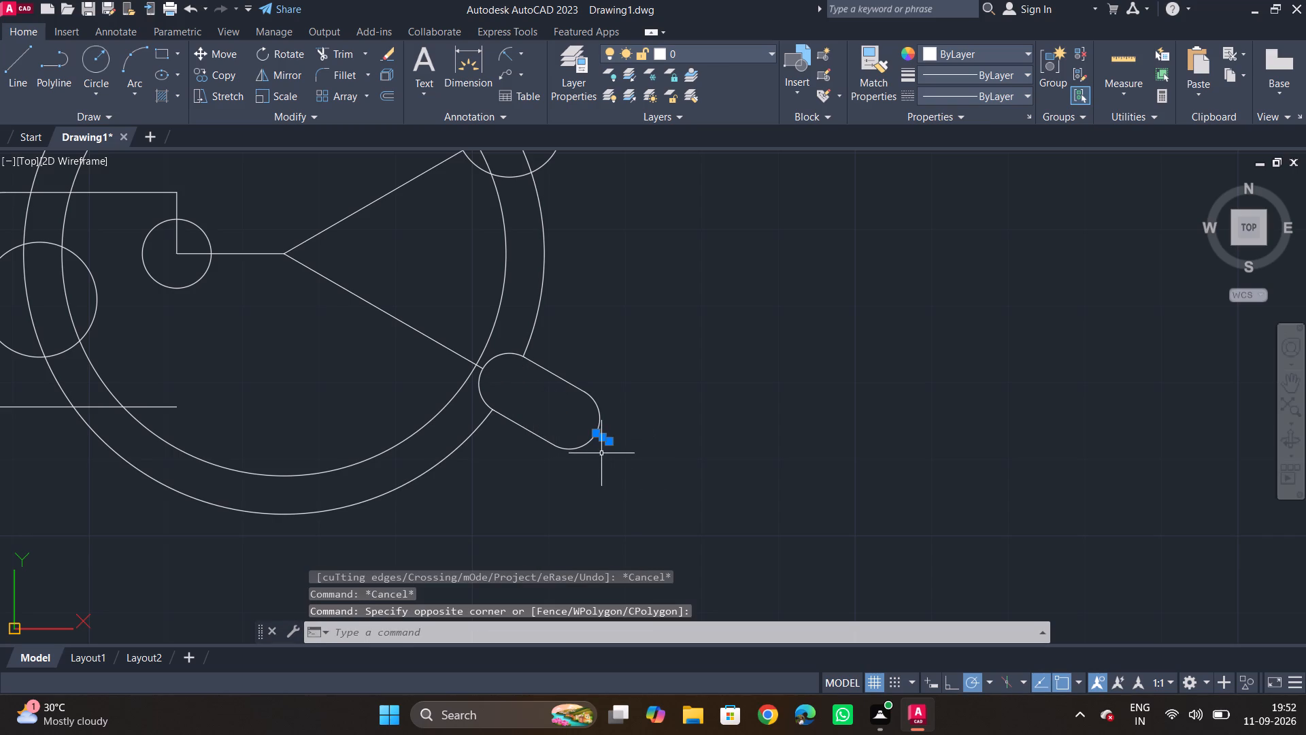
key("Delete")
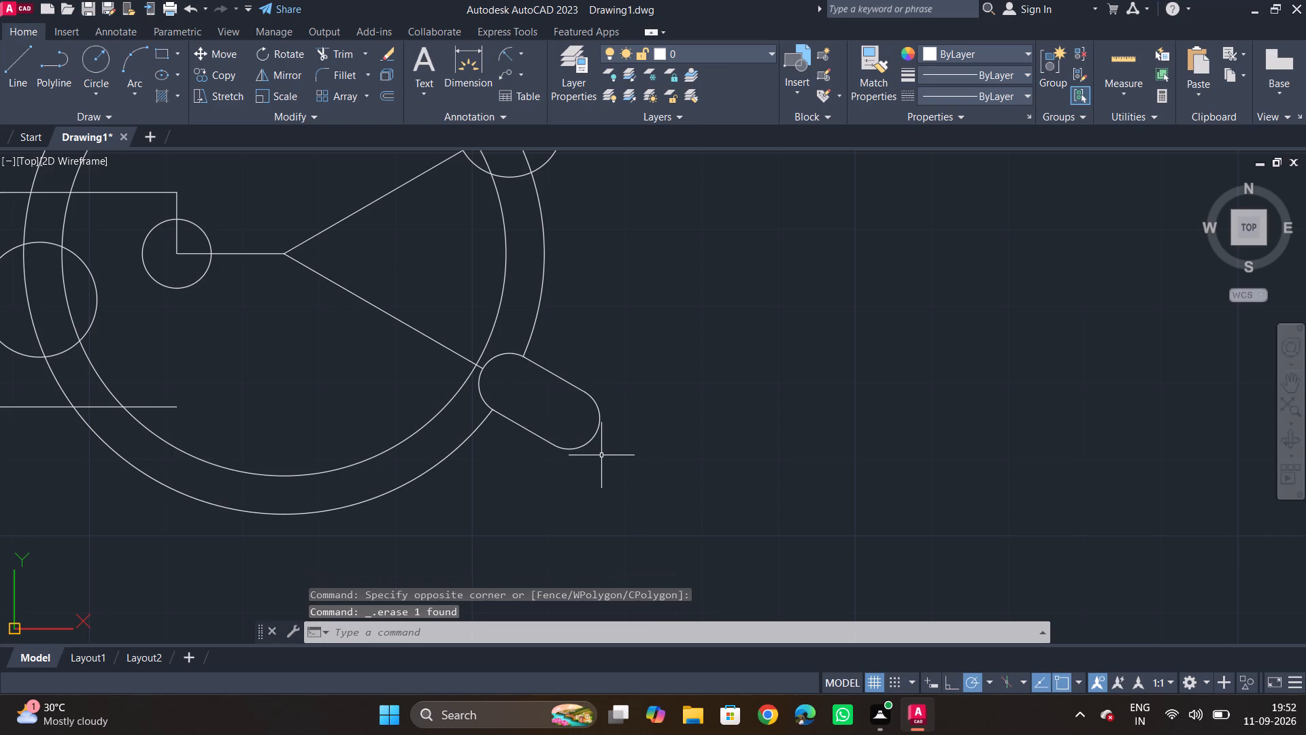
Draw a radius 8 circle centred on the slot's outer end arc.
type("C")
key("space")
left_click(571, 423)
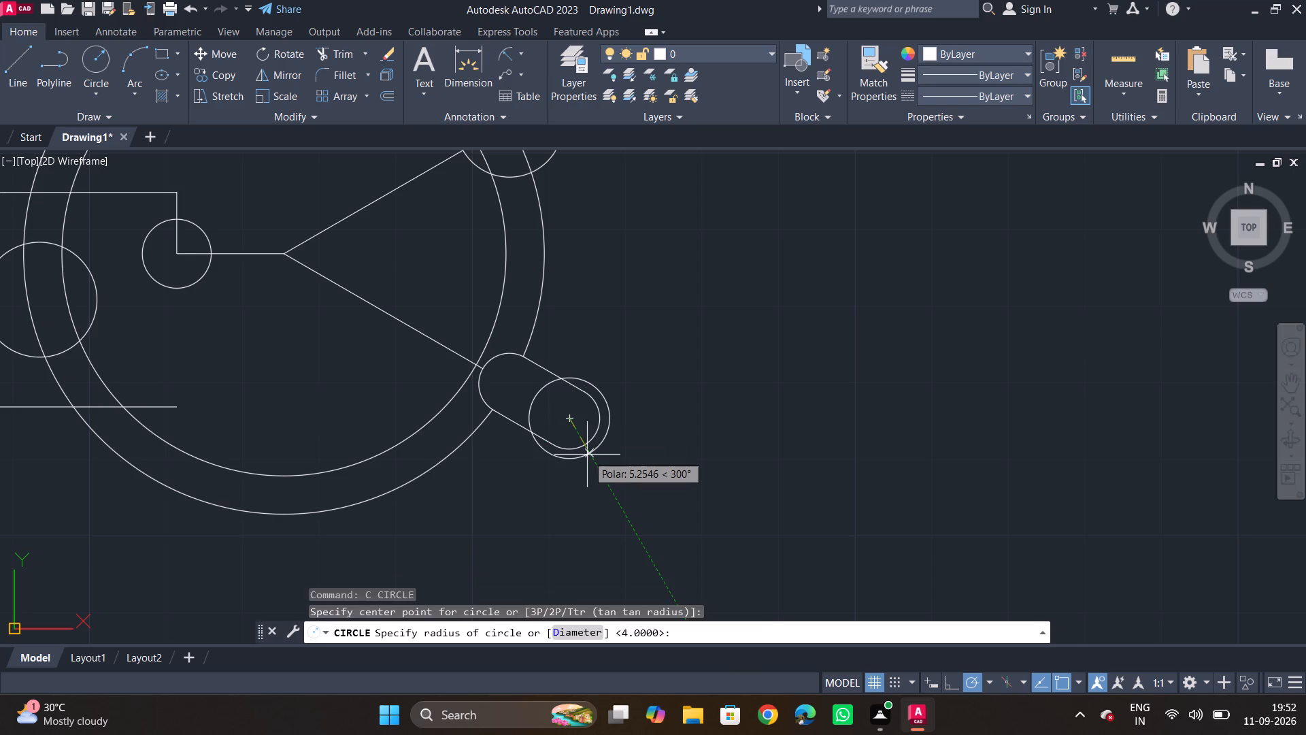
key("8")
key("Return")
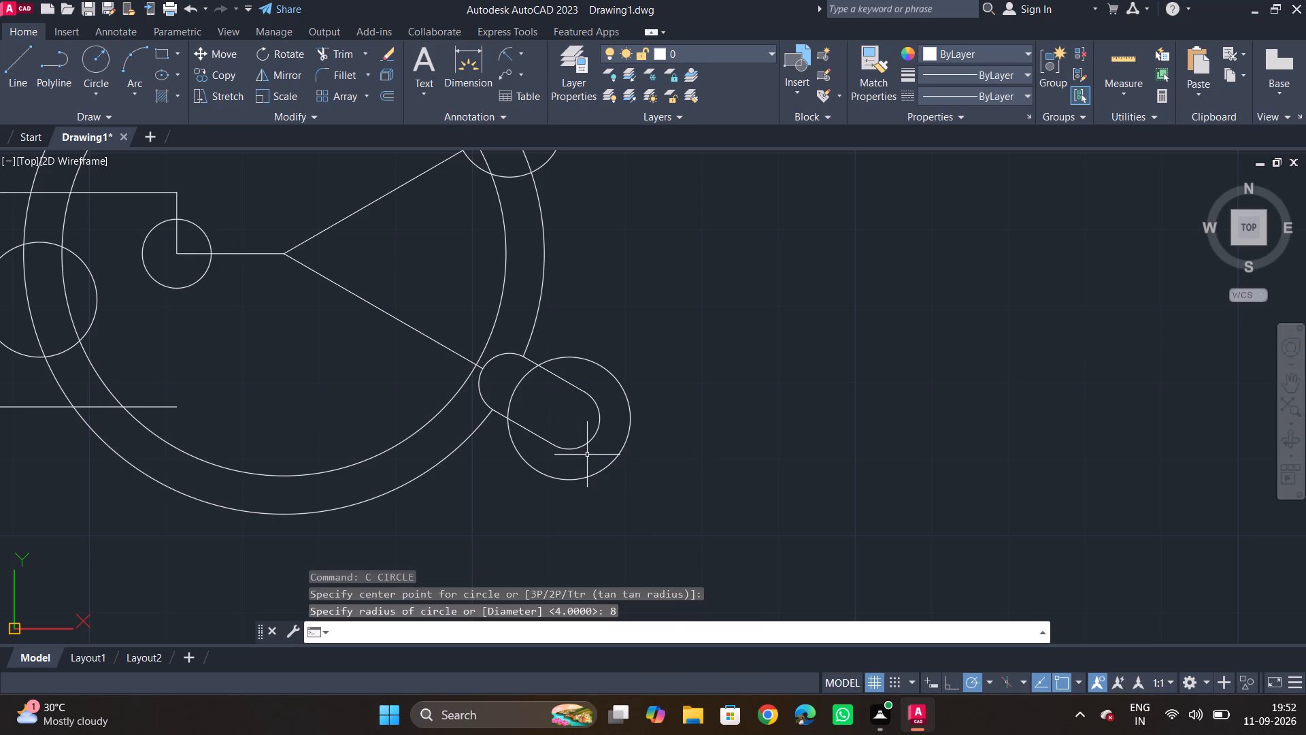
key("Escape")
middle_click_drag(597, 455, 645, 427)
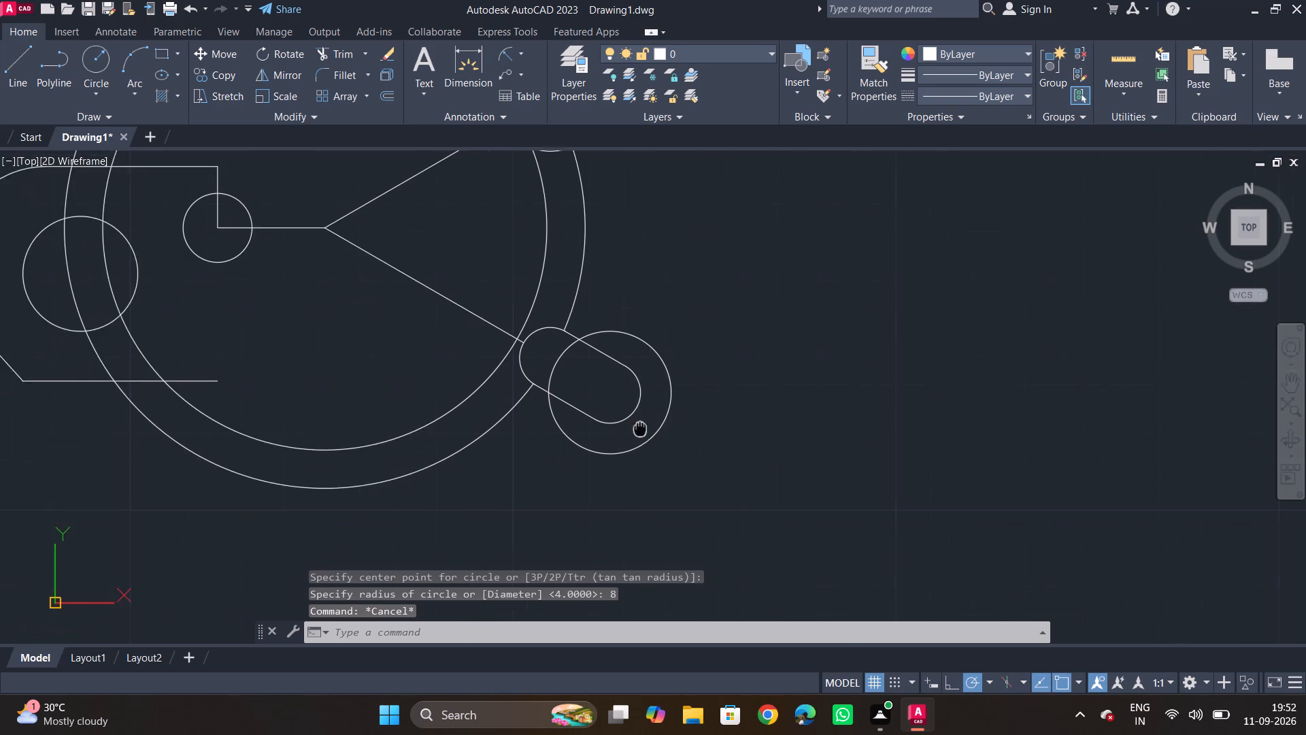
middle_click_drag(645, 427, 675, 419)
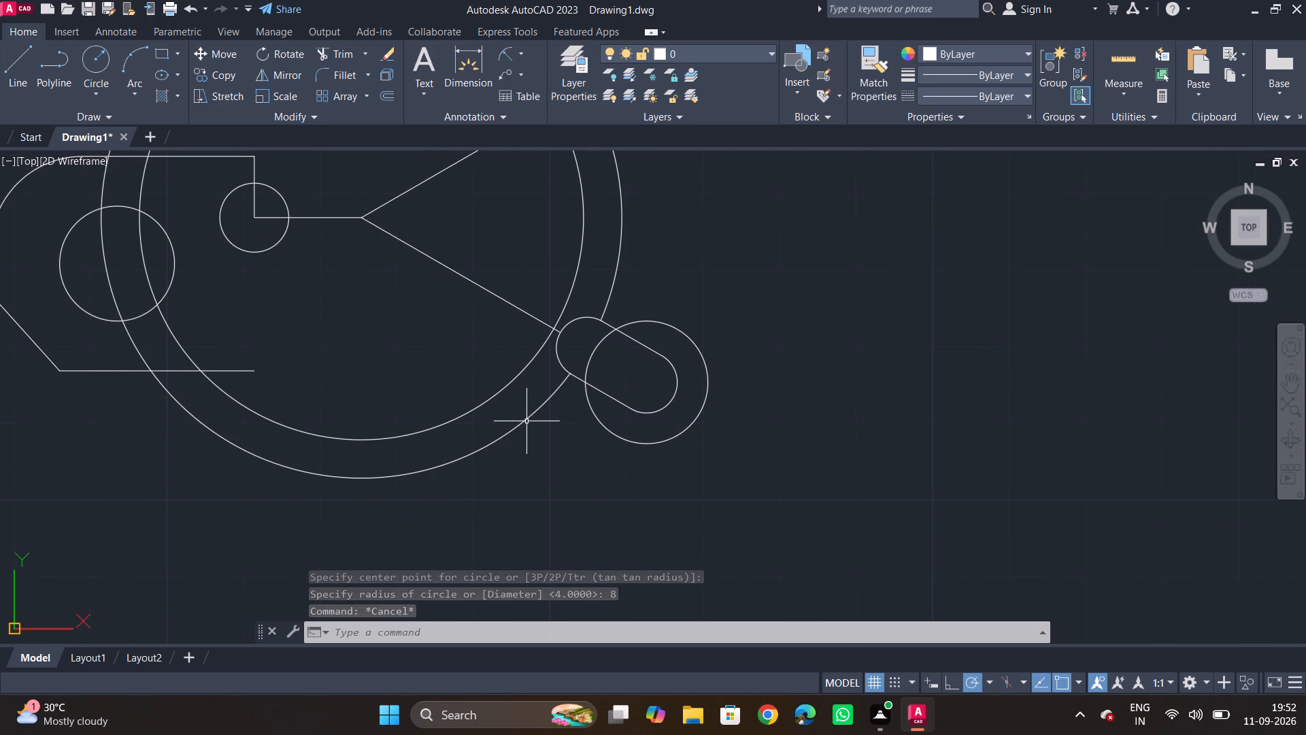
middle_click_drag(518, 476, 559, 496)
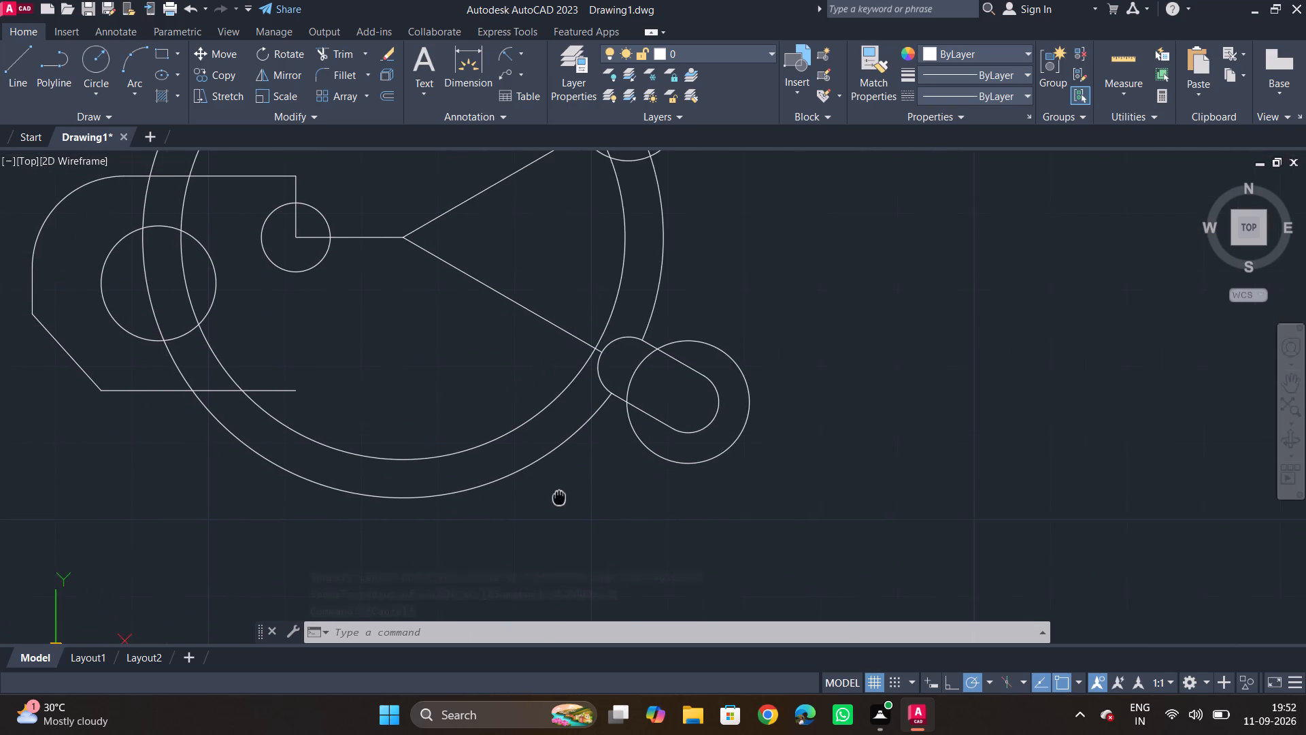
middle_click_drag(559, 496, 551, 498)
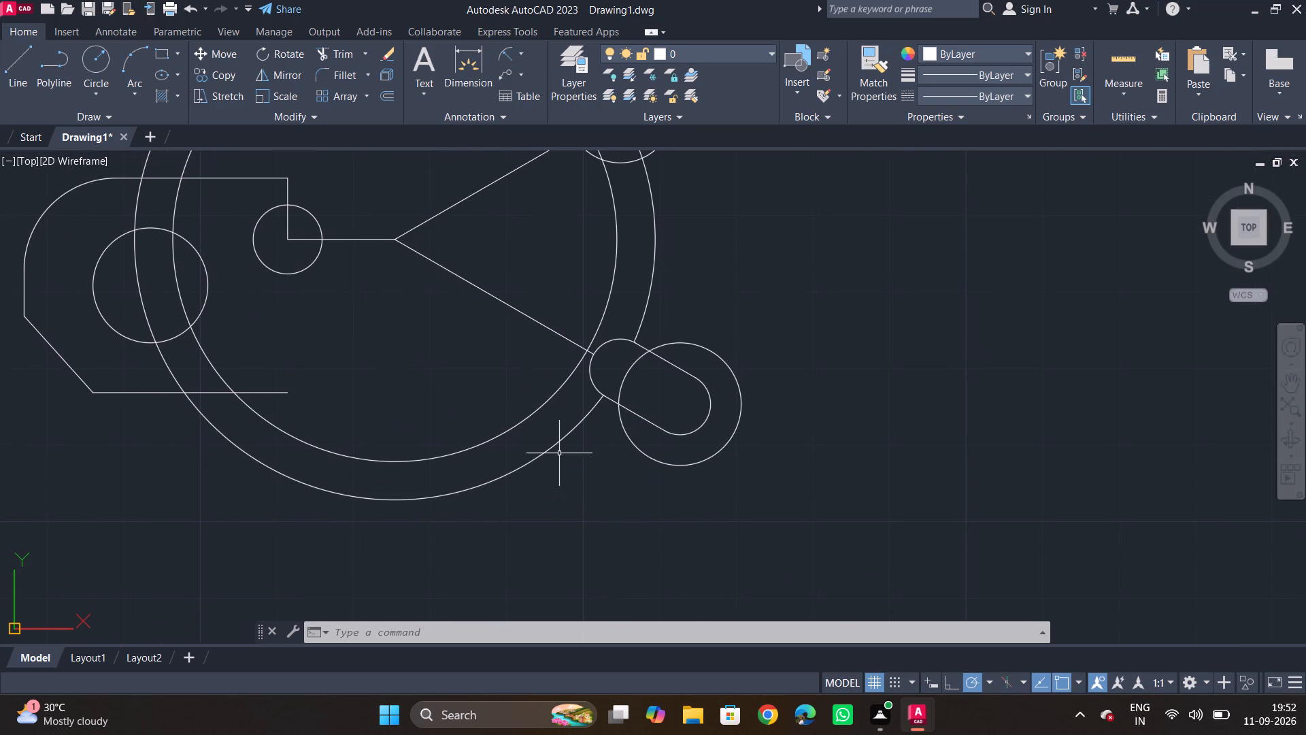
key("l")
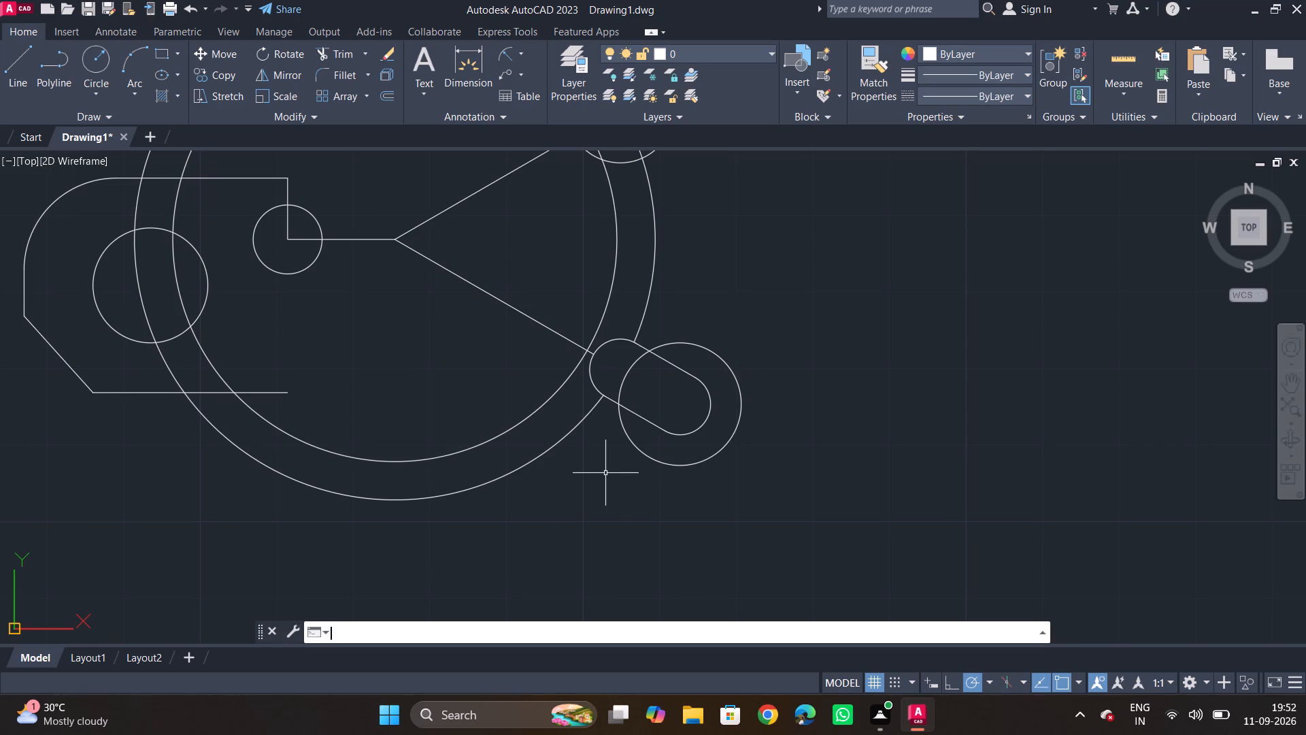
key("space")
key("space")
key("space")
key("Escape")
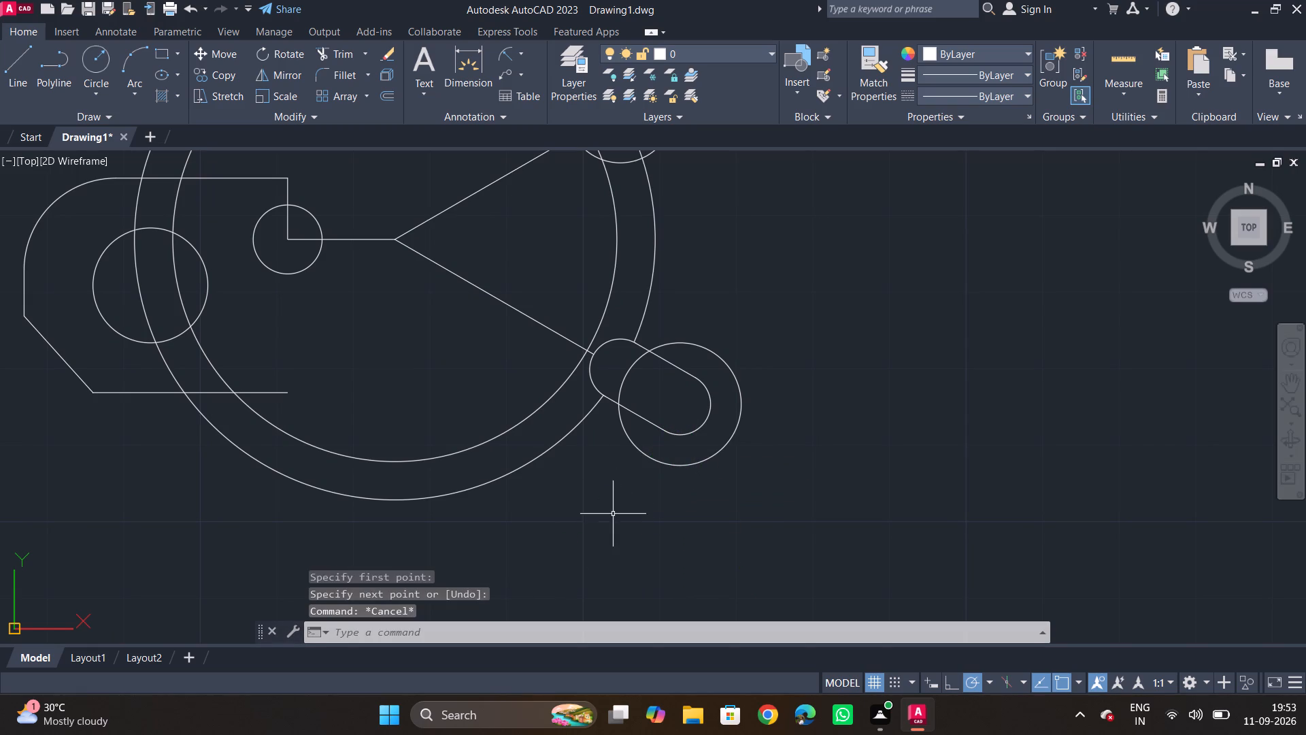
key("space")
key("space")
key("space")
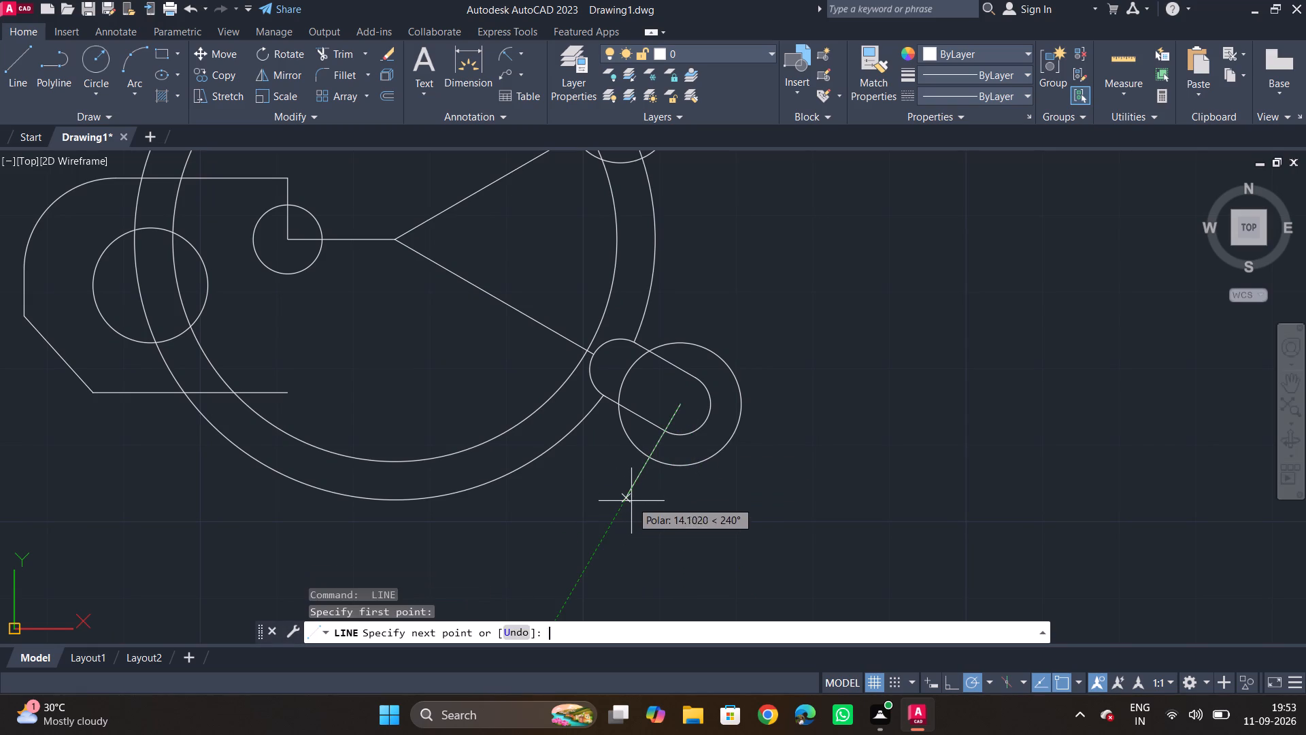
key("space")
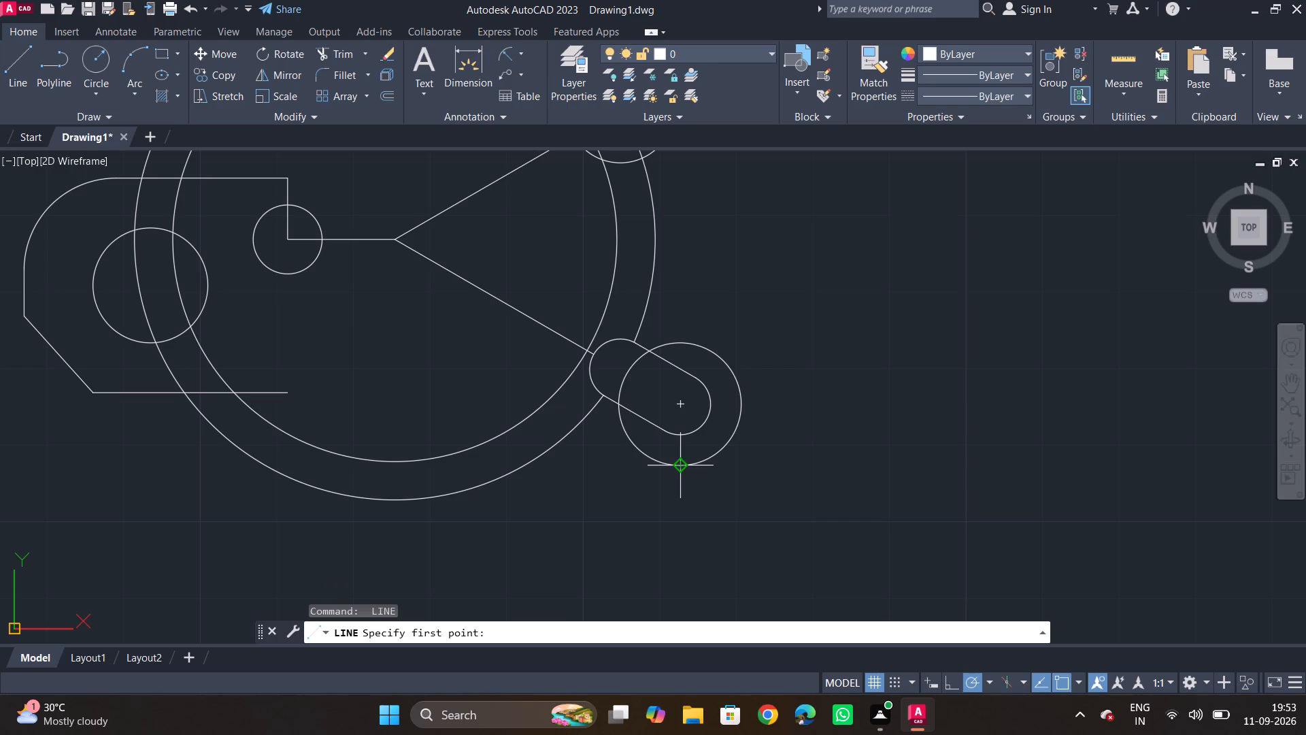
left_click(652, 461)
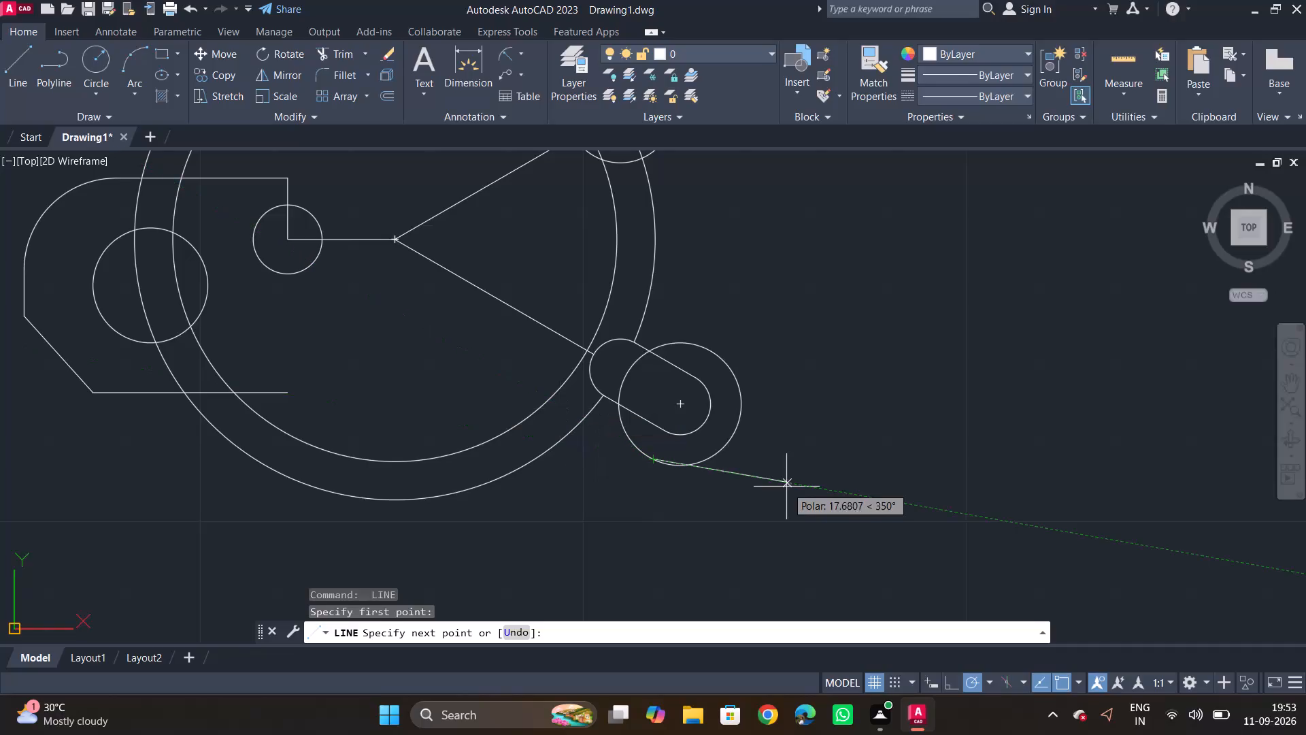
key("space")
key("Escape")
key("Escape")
Copy the slot's lower straight edge from its outer end onto the lower side of the radius 8 circle.
left_click(652, 423)
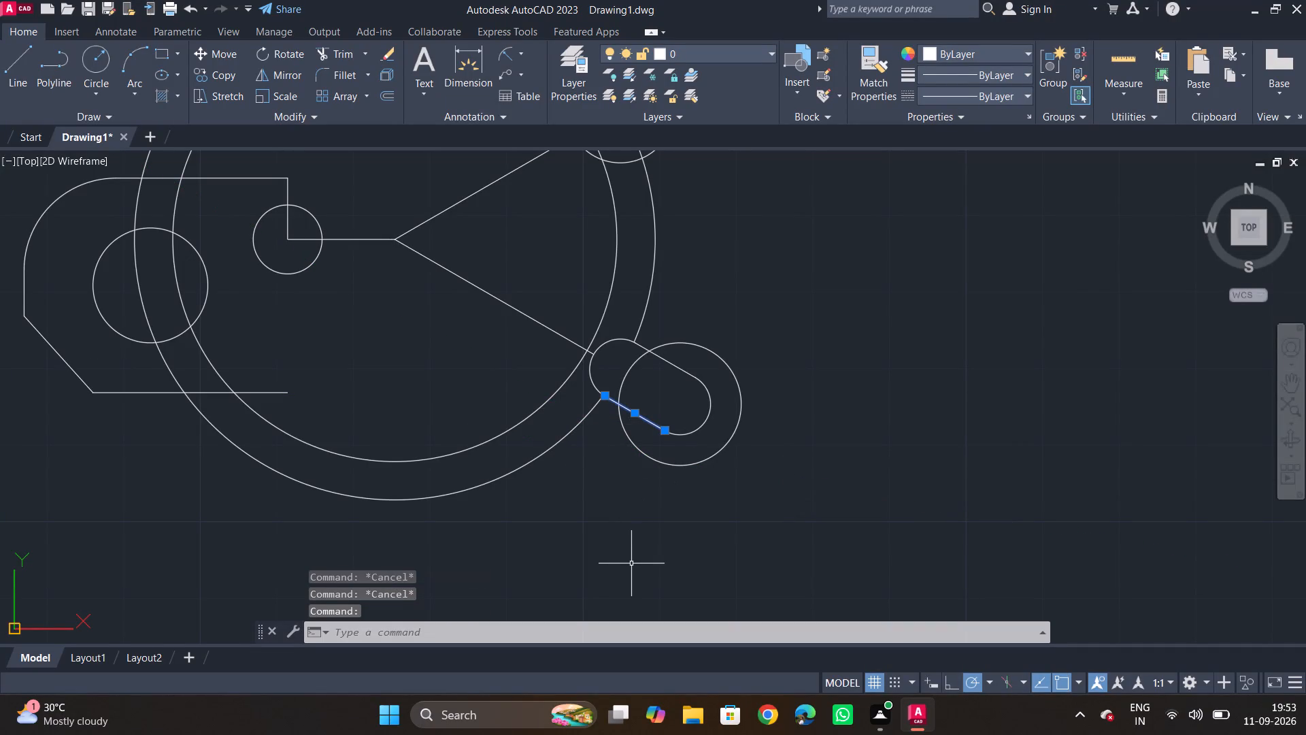
type("CP")
key("space")
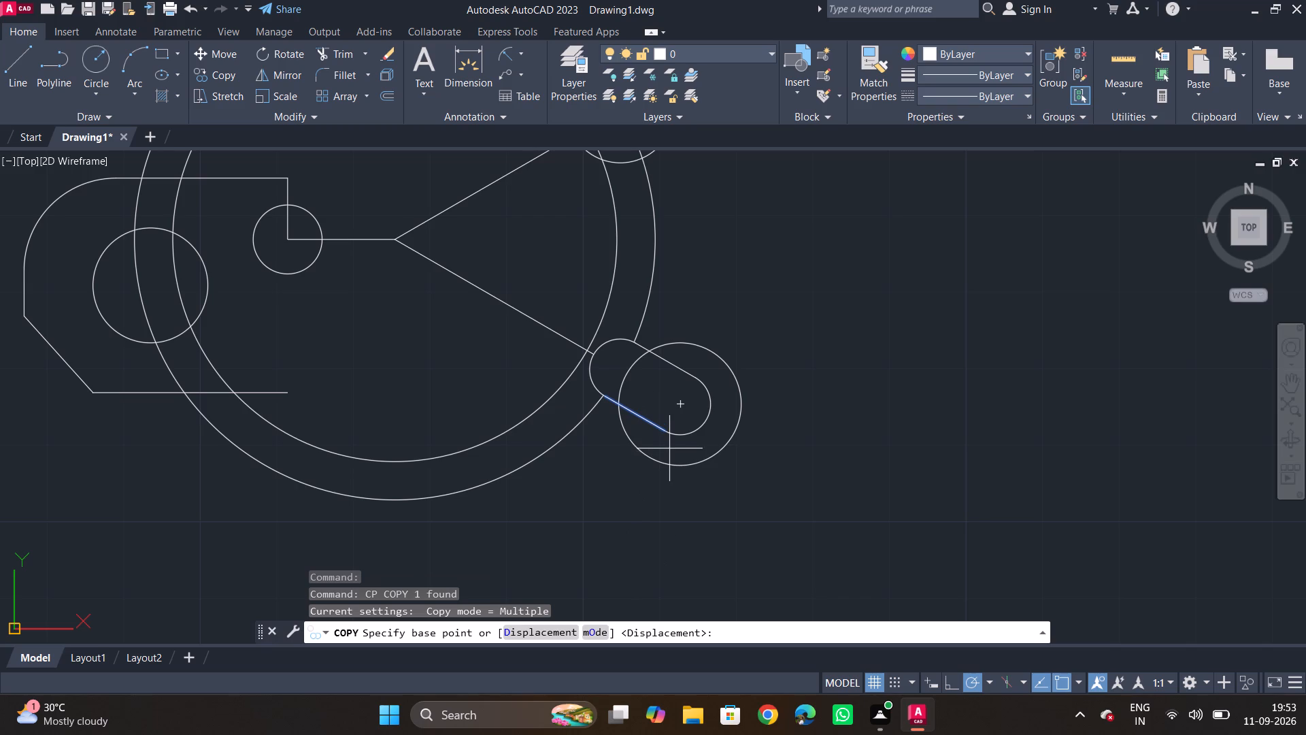
left_click(662, 433)
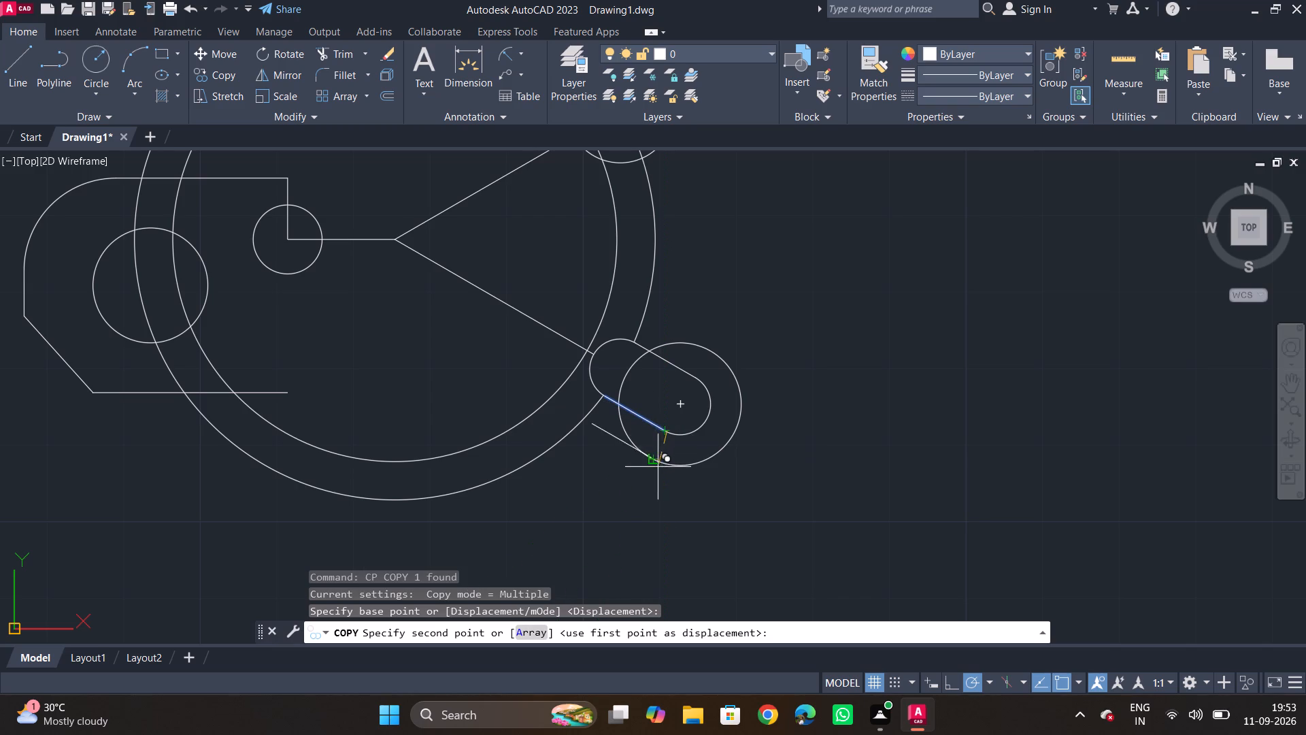
left_click(650, 461)
key("Escape")
key("Escape")
key("Escape")
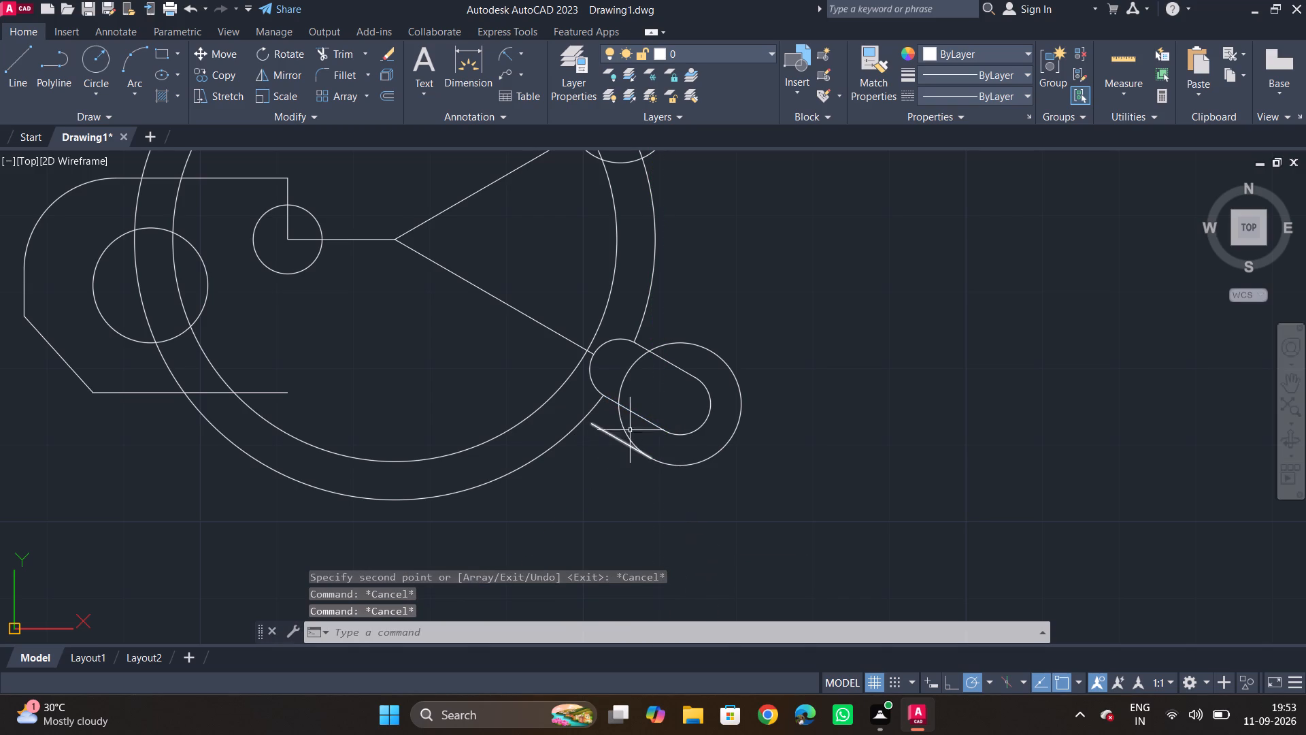
Copy the slot's upper straight edge from its outer end onto the upper side of the radius 8 circle.
key("c")
key("p")
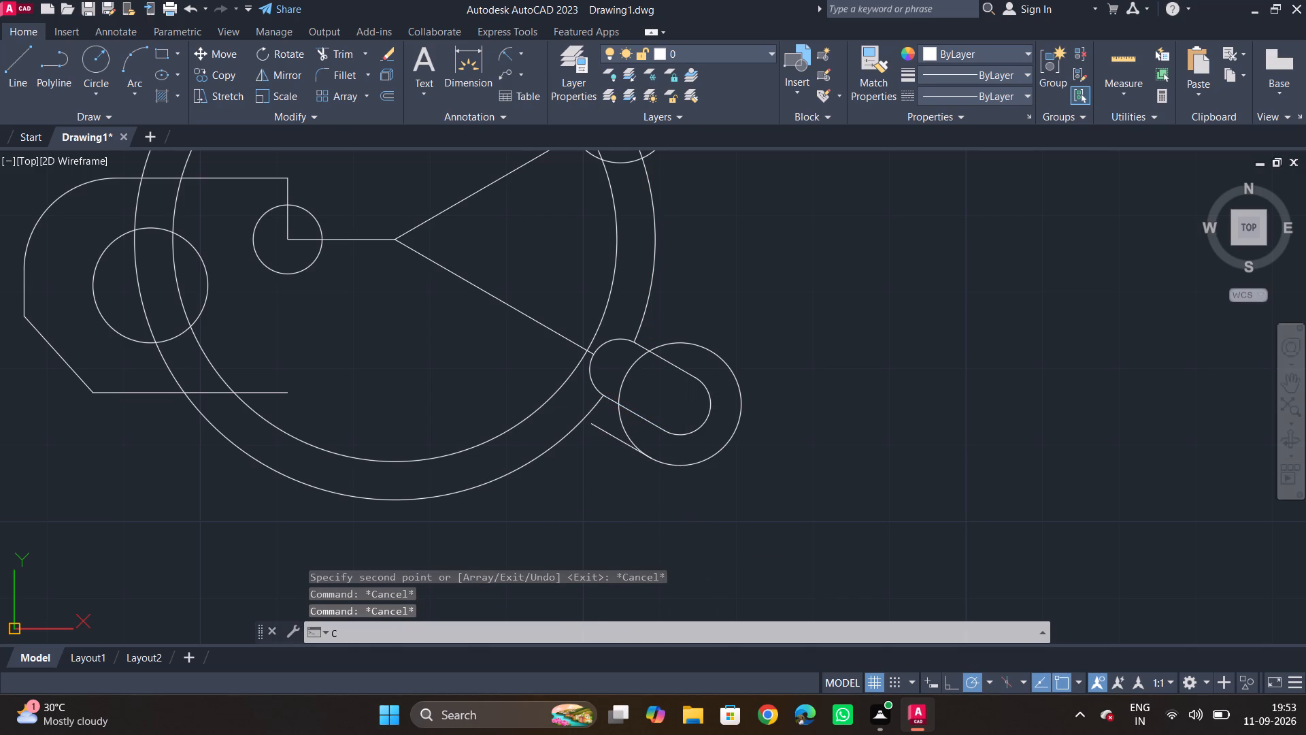
key("space")
left_click(684, 369)
key("space")
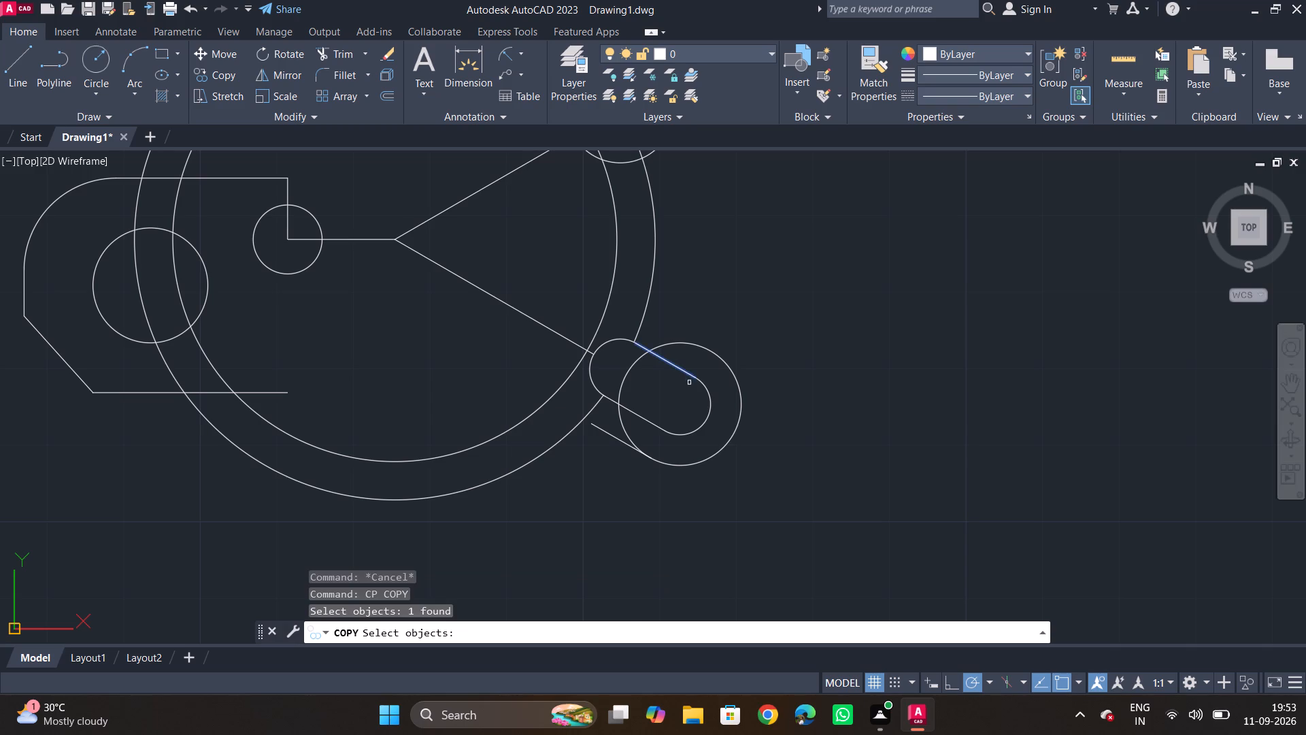
left_click(693, 380)
left_click(709, 349)
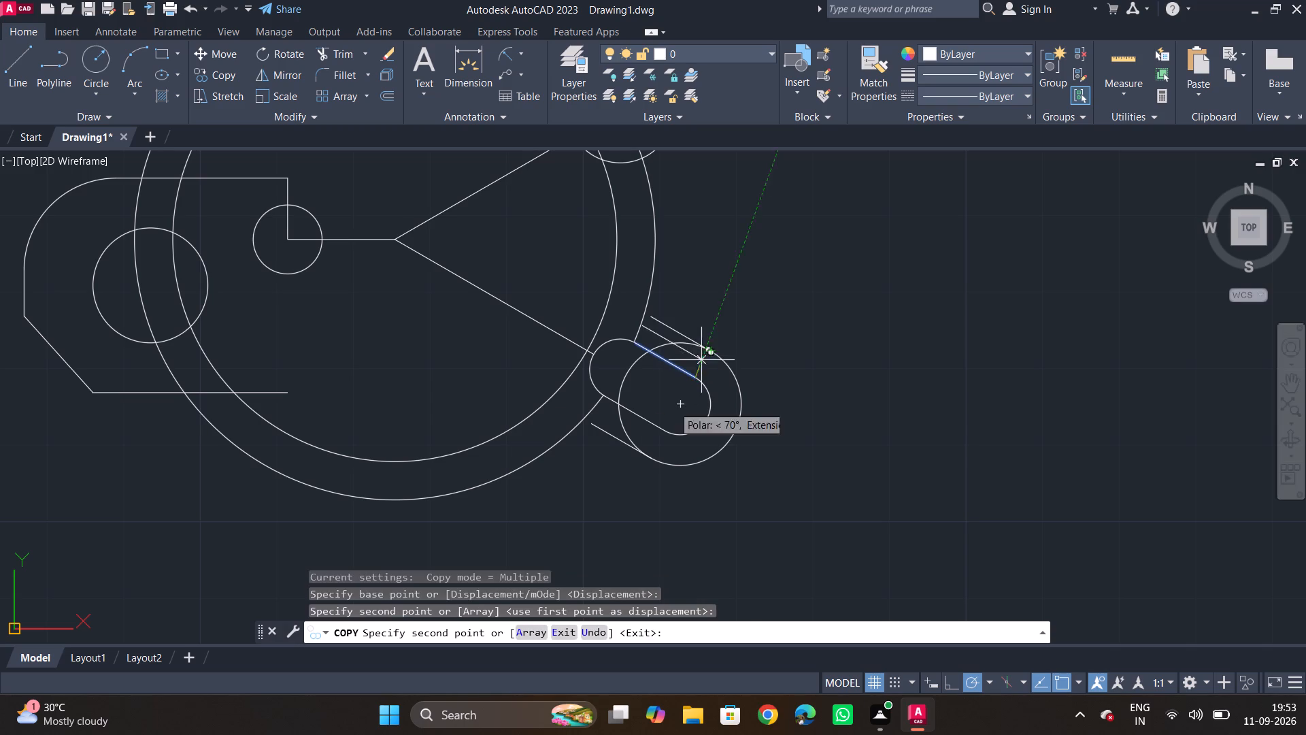
key("Escape")
Extend the lug's lower outer edge across the radius 34 circle to the radius 29 circle.
type("EX")
key("space")
left_click(617, 442)
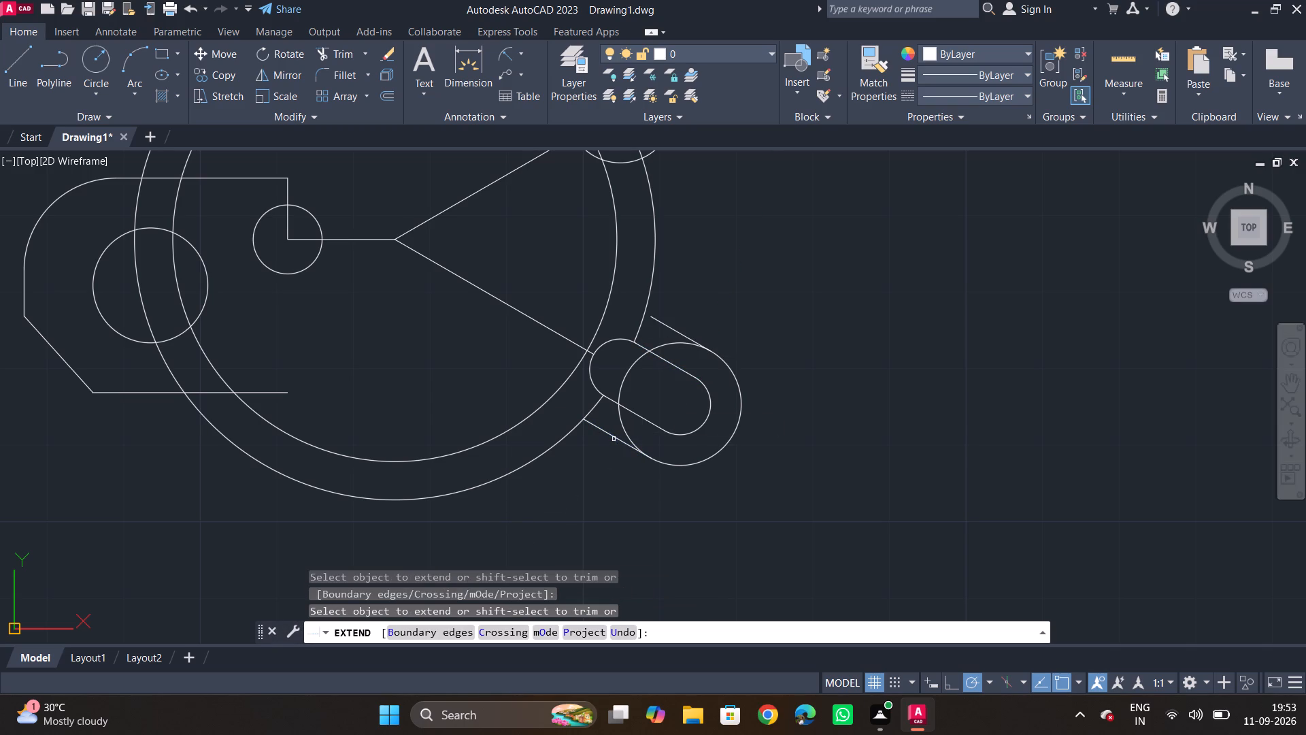
left_click(609, 434)
scroll(665, 458, "up", 4)
scroll(561, 472, "down", 3)
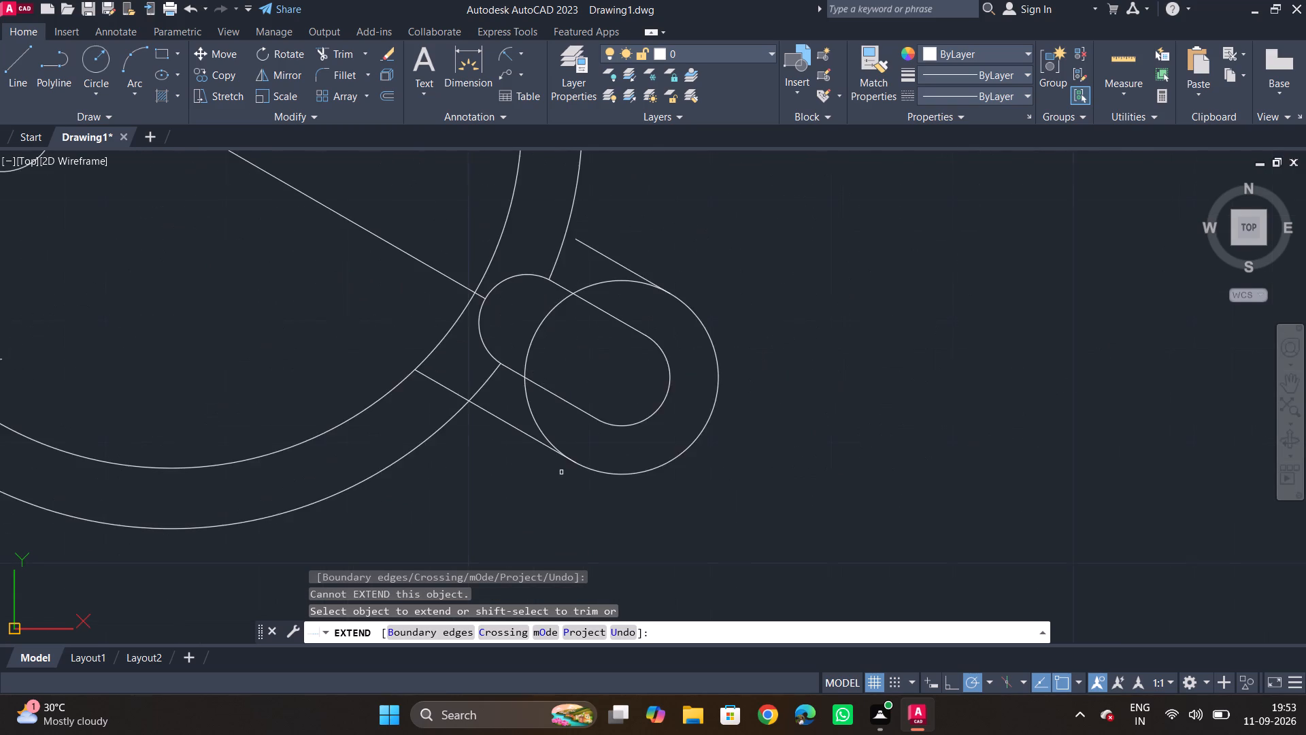
middle_click_drag(559, 472, 590, 491)
key("Escape")
key("Escape")
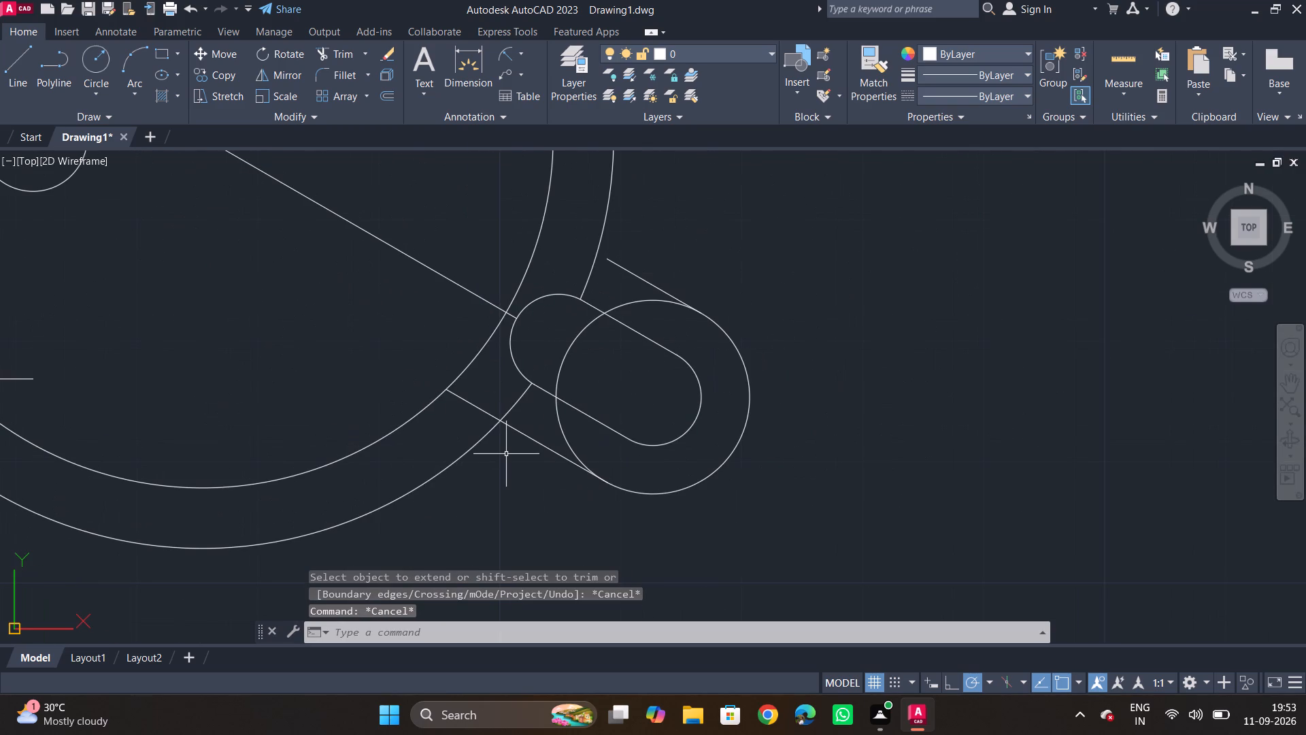
Fillet the lug's lower outer edge into the radius 29 circle with radius 7.
type("F")
key("space")
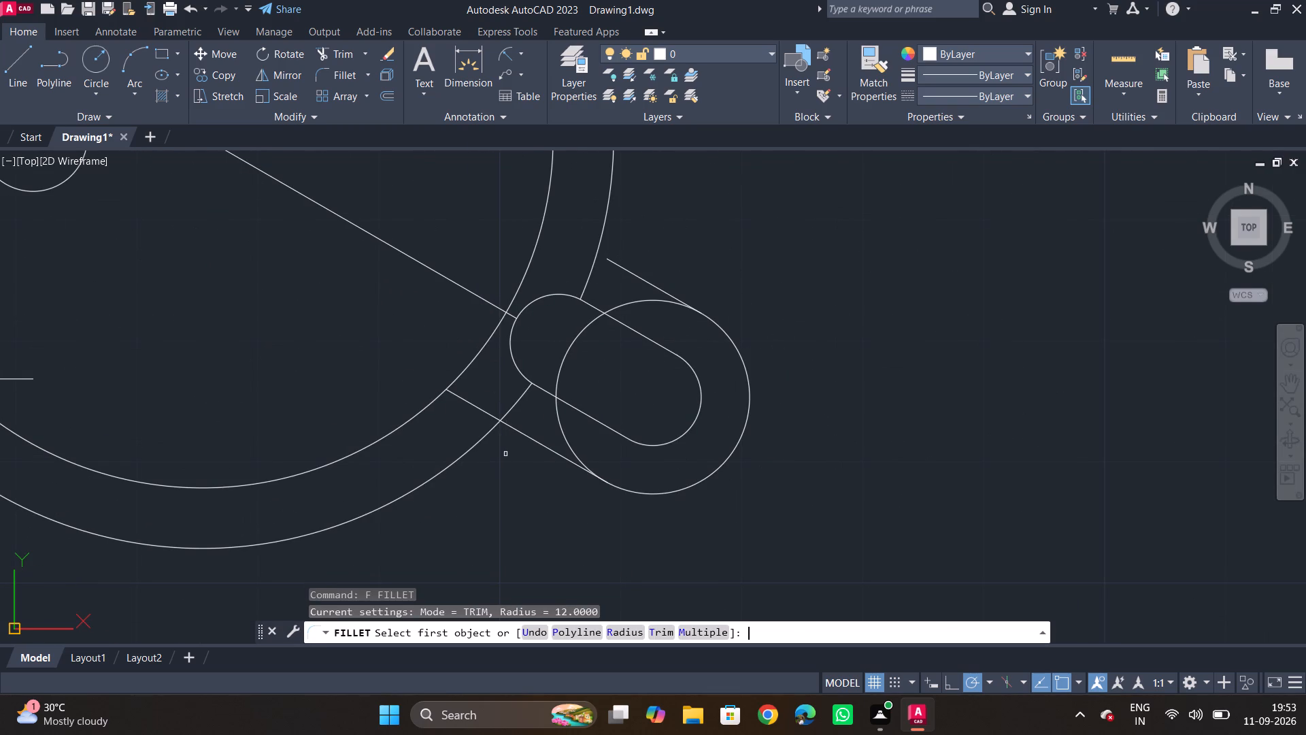
type("R")
key("space")
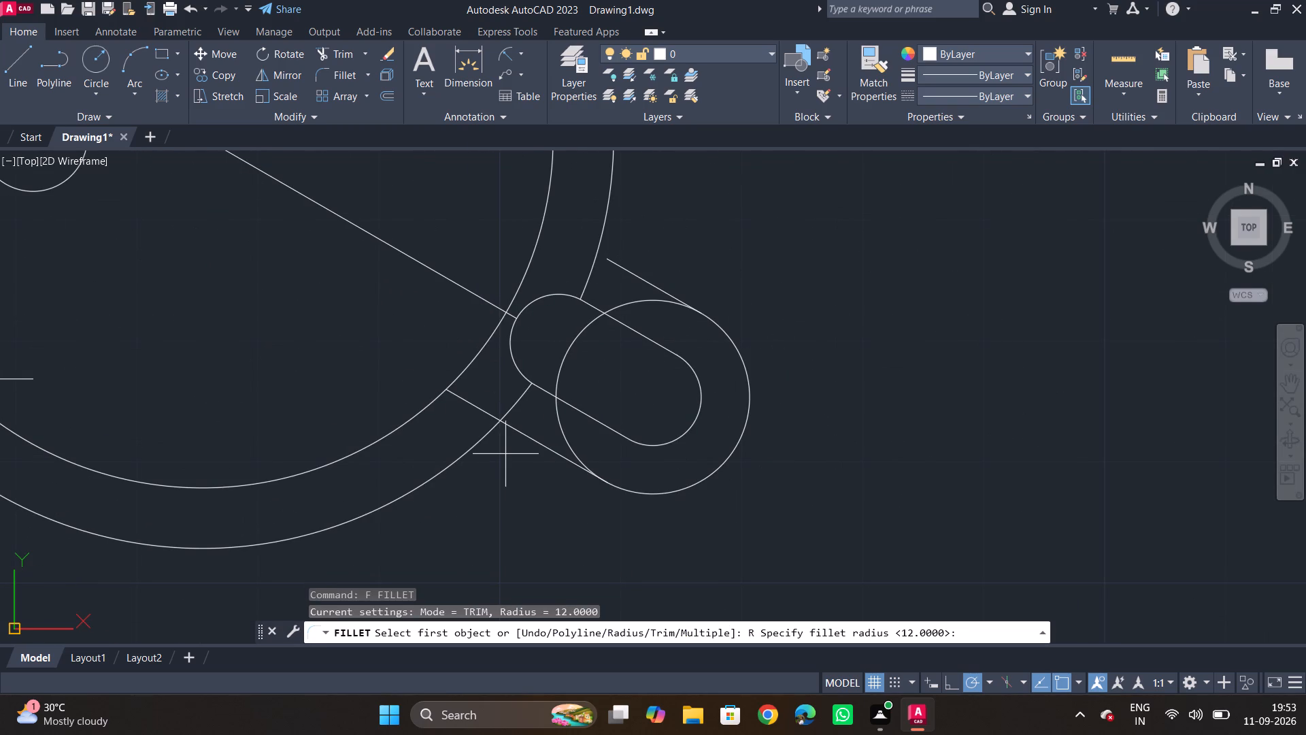
key("7")
key("space")
left_click(468, 404)
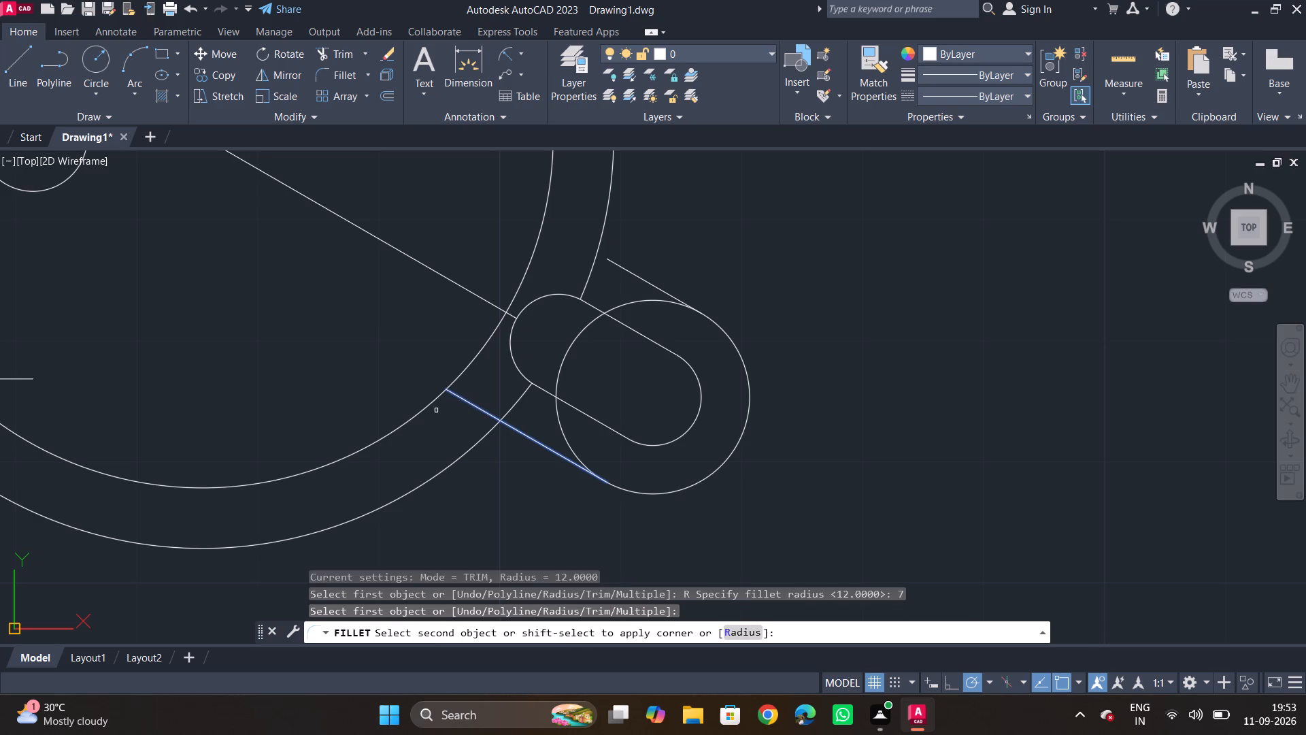
left_click(424, 412)
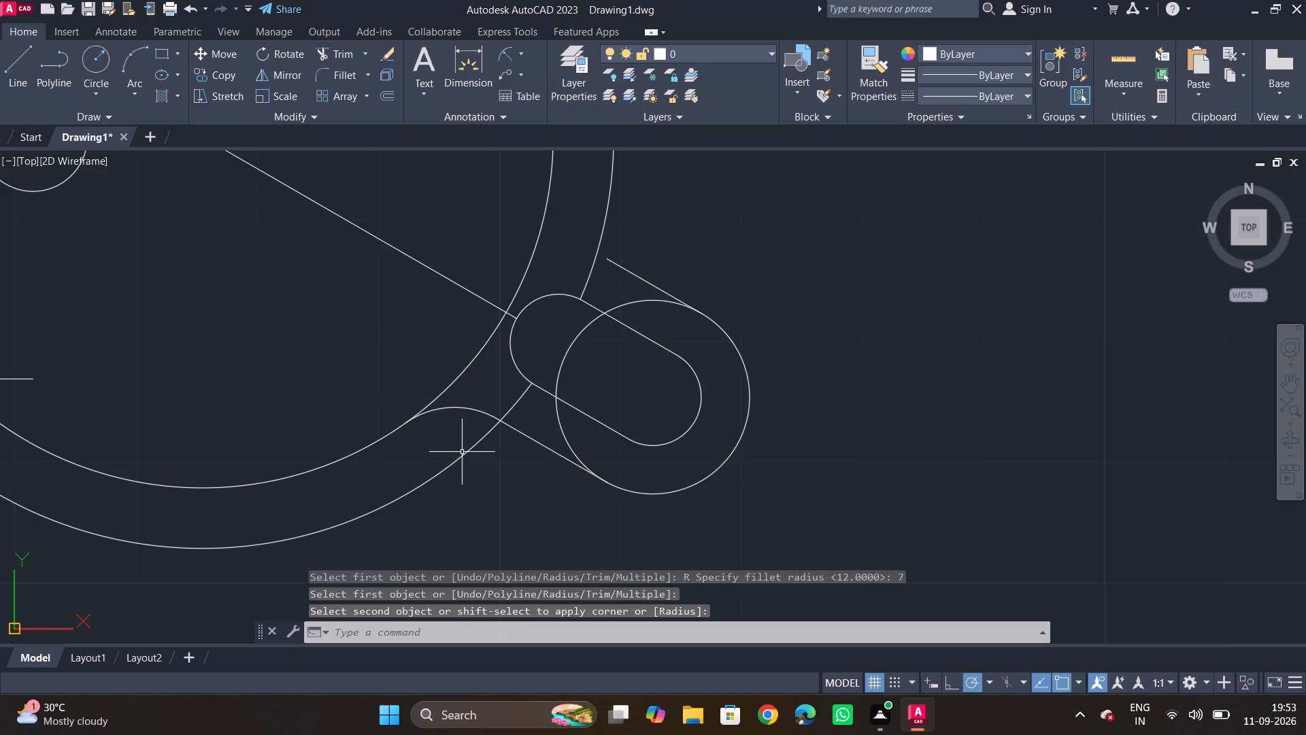
Extend the lug's upper outer edge across the radius 34 circle to the radius 29 circle.
middle_click_drag(716, 412, 677, 583)
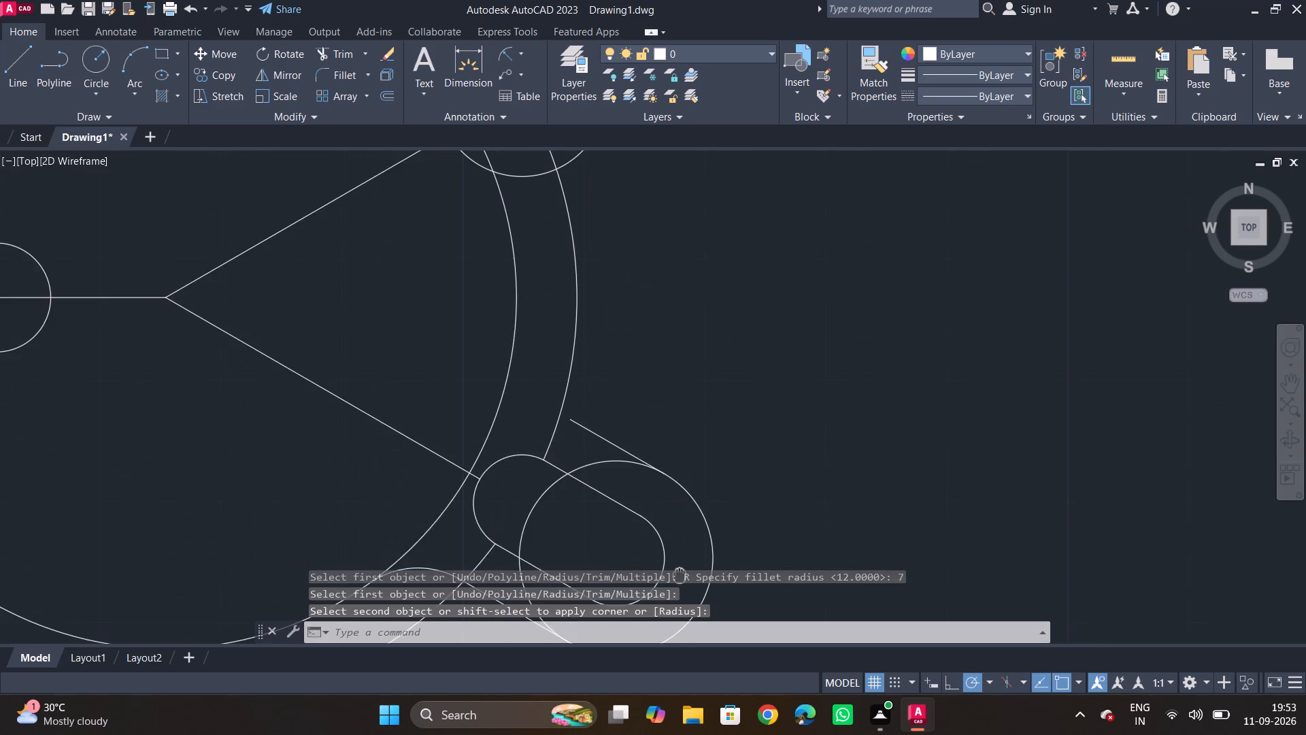
middle_click_drag(677, 583, 675, 596)
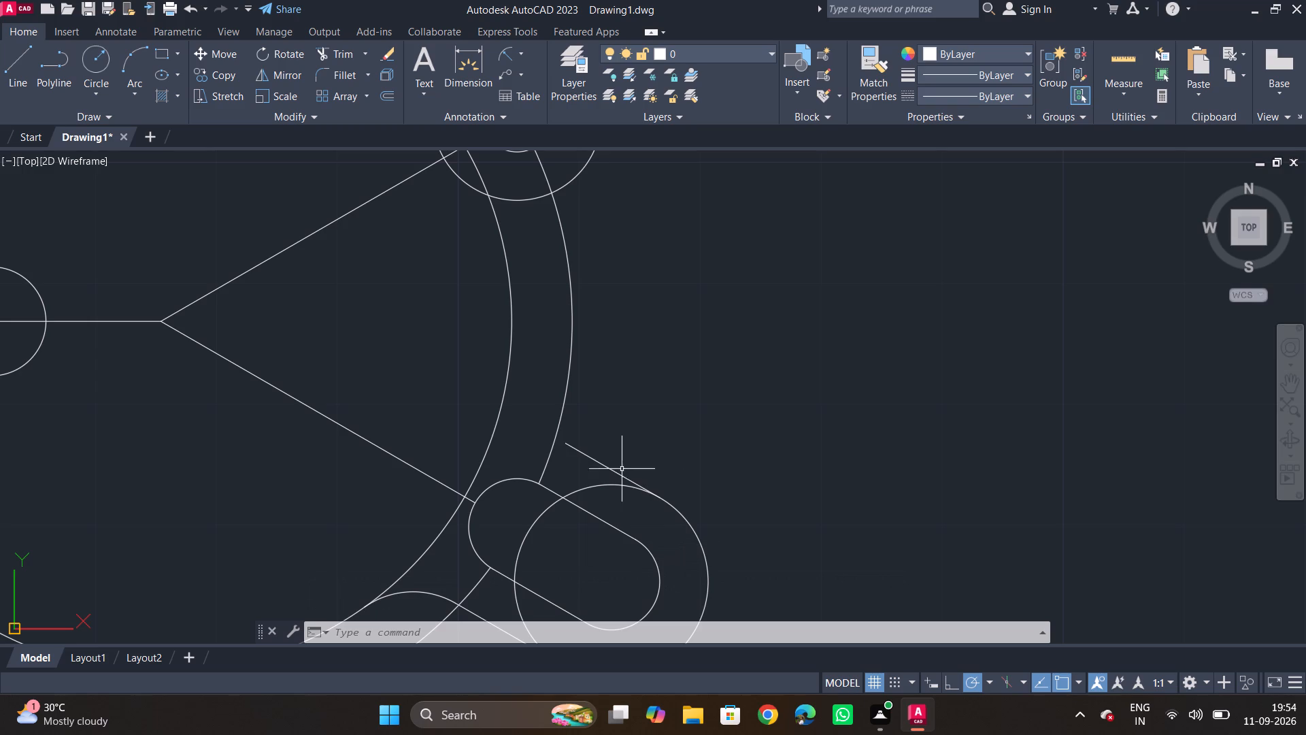
type("EX")
key("space")
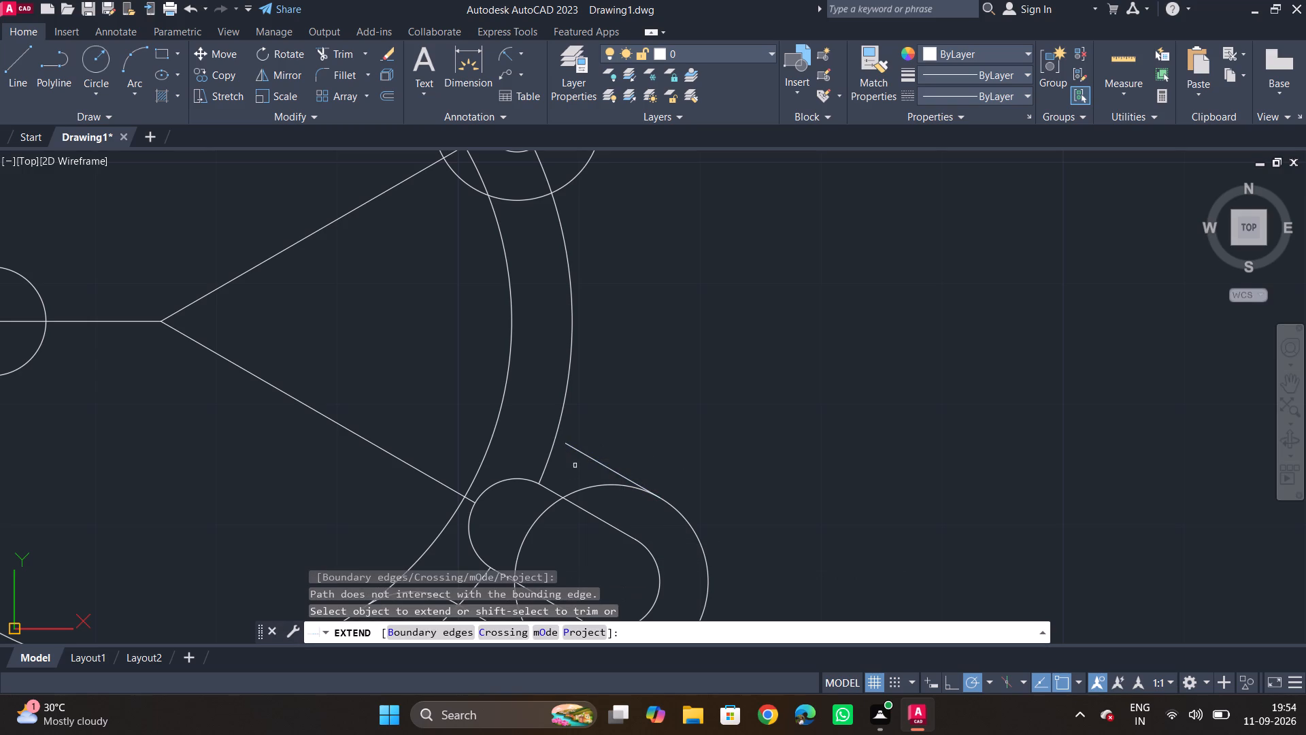
left_click(581, 453)
left_click(574, 446)
key("Escape")
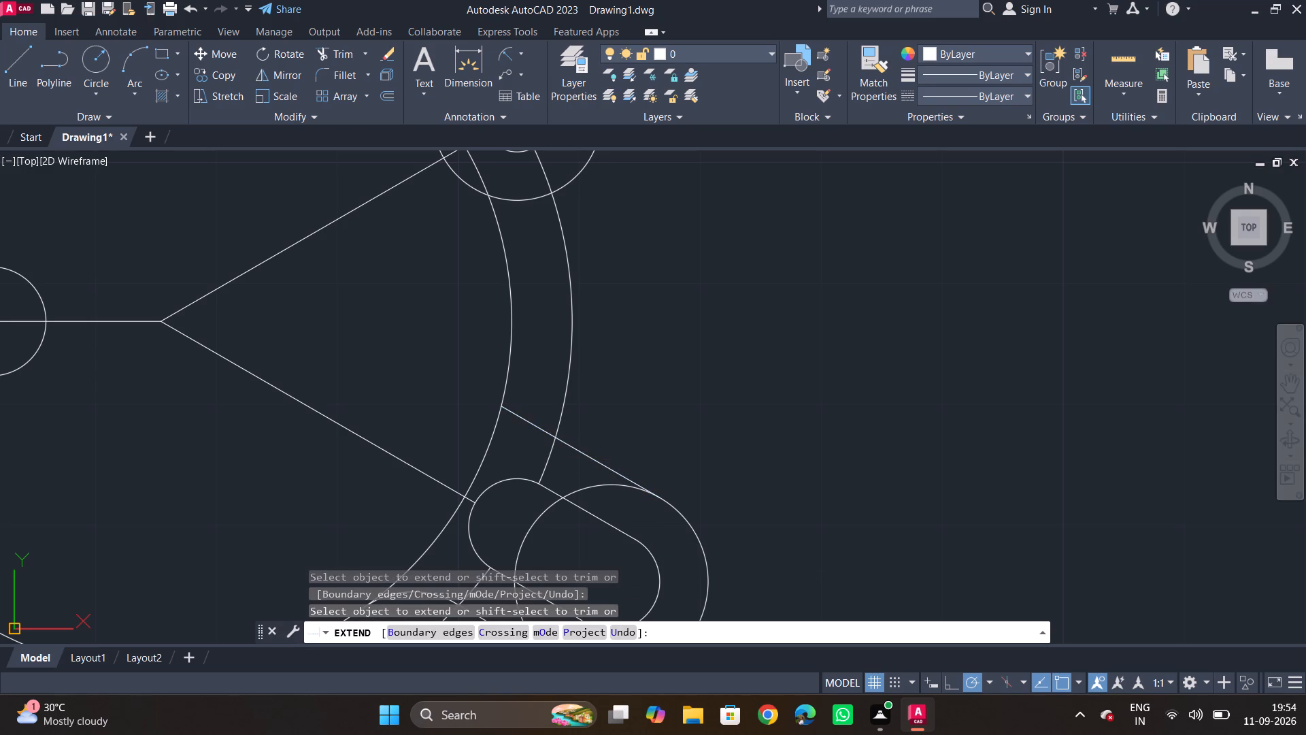
Fillet the lug's upper outer edge into the radius 29 circle with radius 7.
type("F R")
key("space")
key("space")
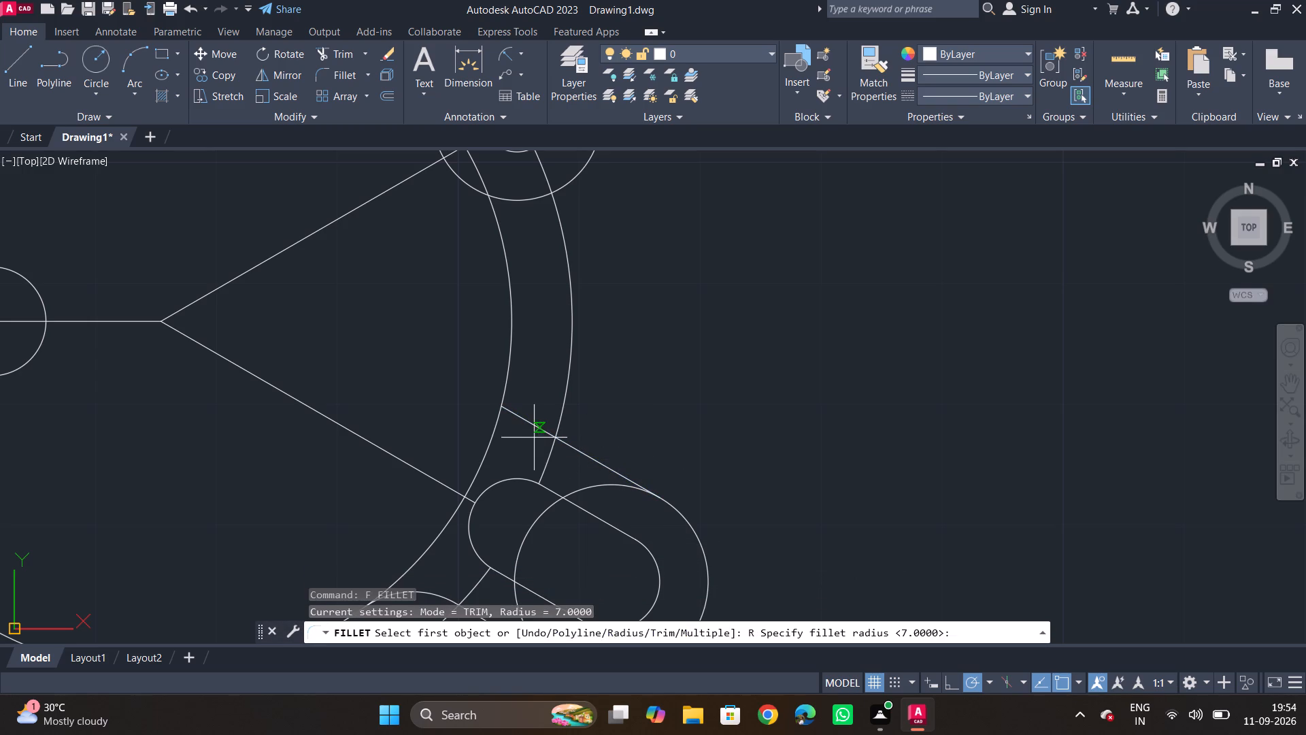
left_click(524, 419)
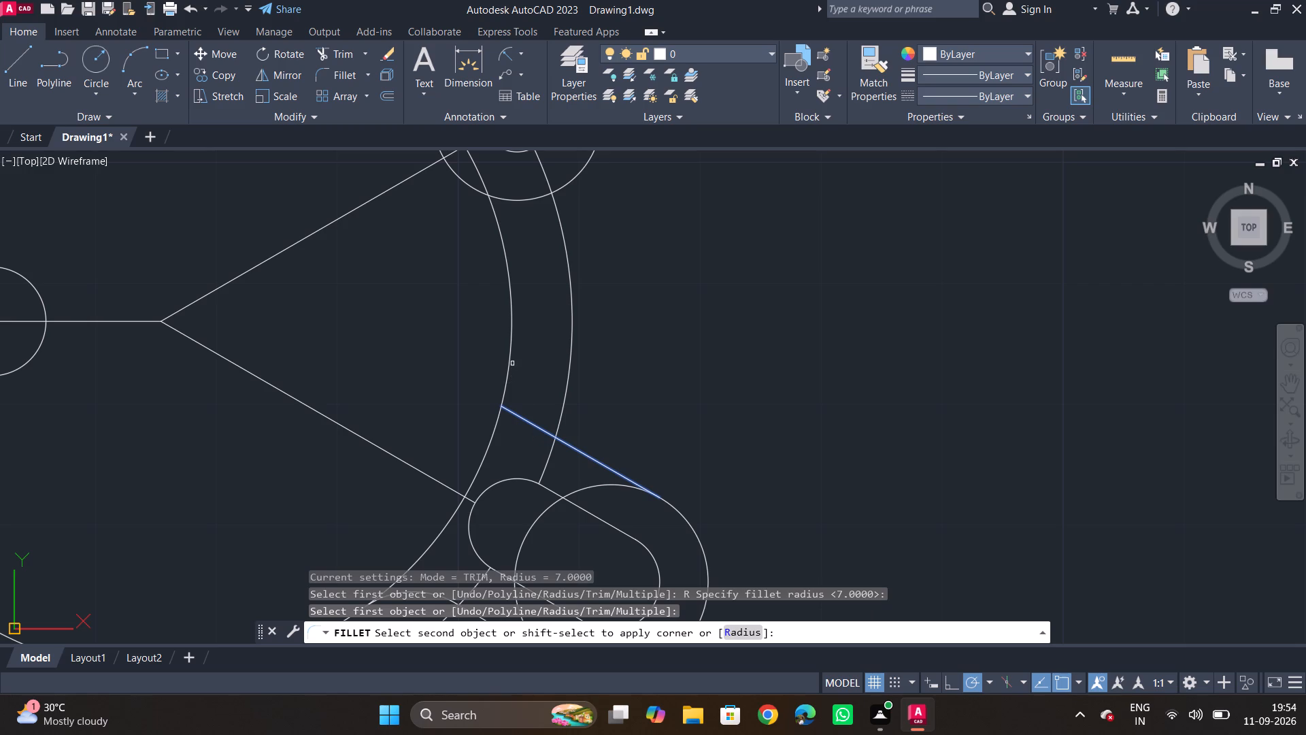
left_click(503, 394)
key("Escape")
Trim the radius 8 circle's inner portions across and beside the slot, keeping only the lug's rounded outer end.
middle_click_drag(590, 457, 590, 457)
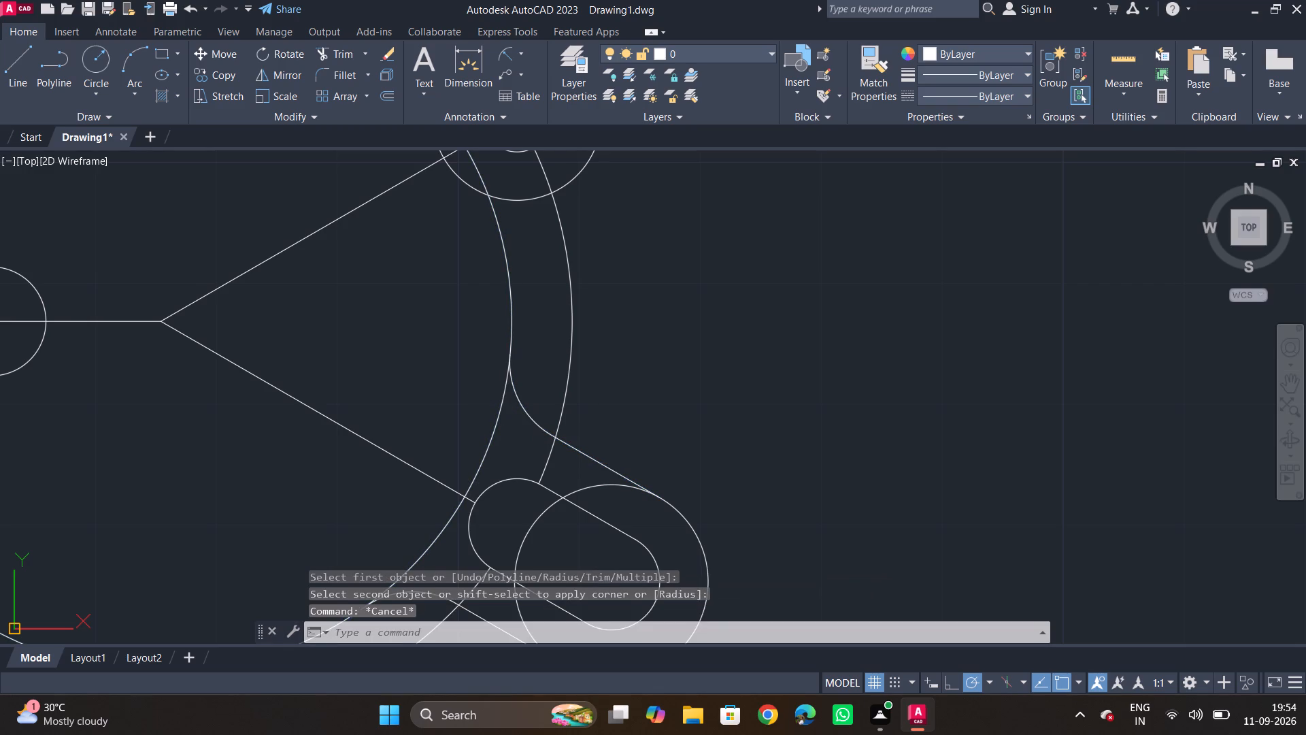
middle_click_drag(590, 457, 597, 256)
type("TR")
key("space")
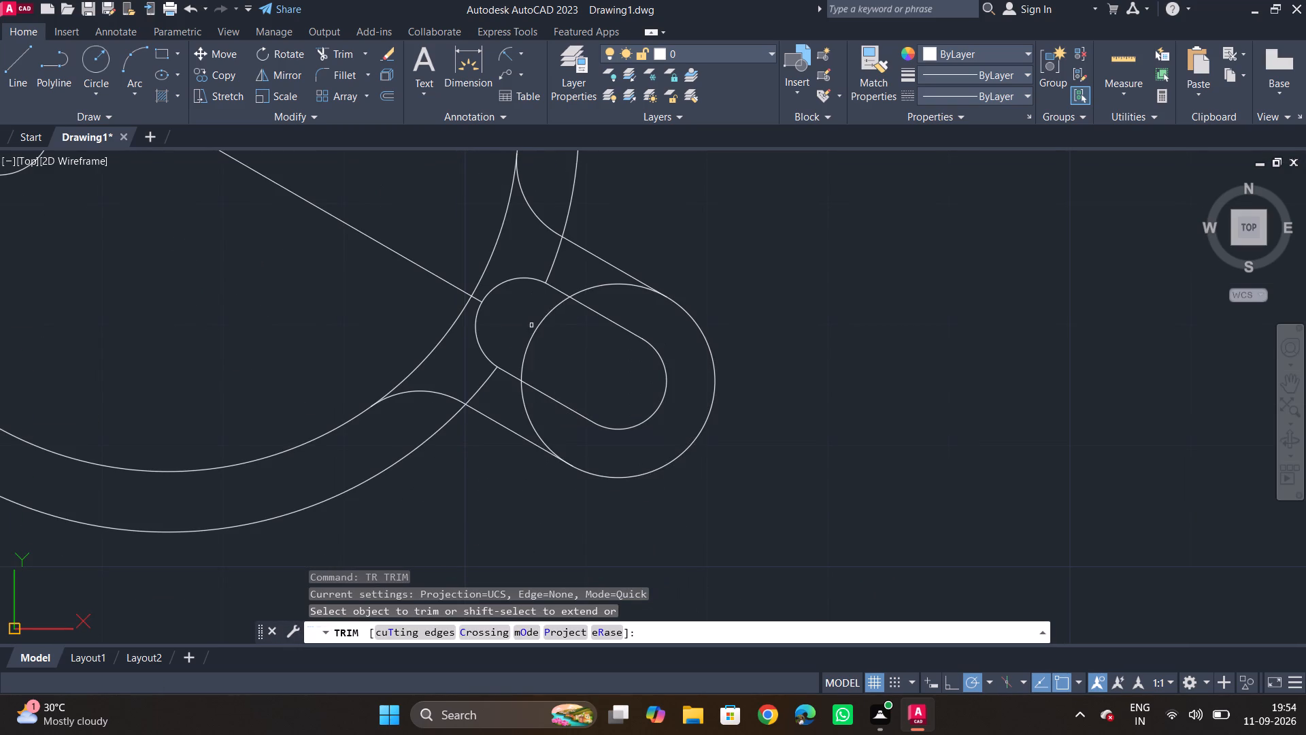
left_click(528, 340)
left_click(522, 399)
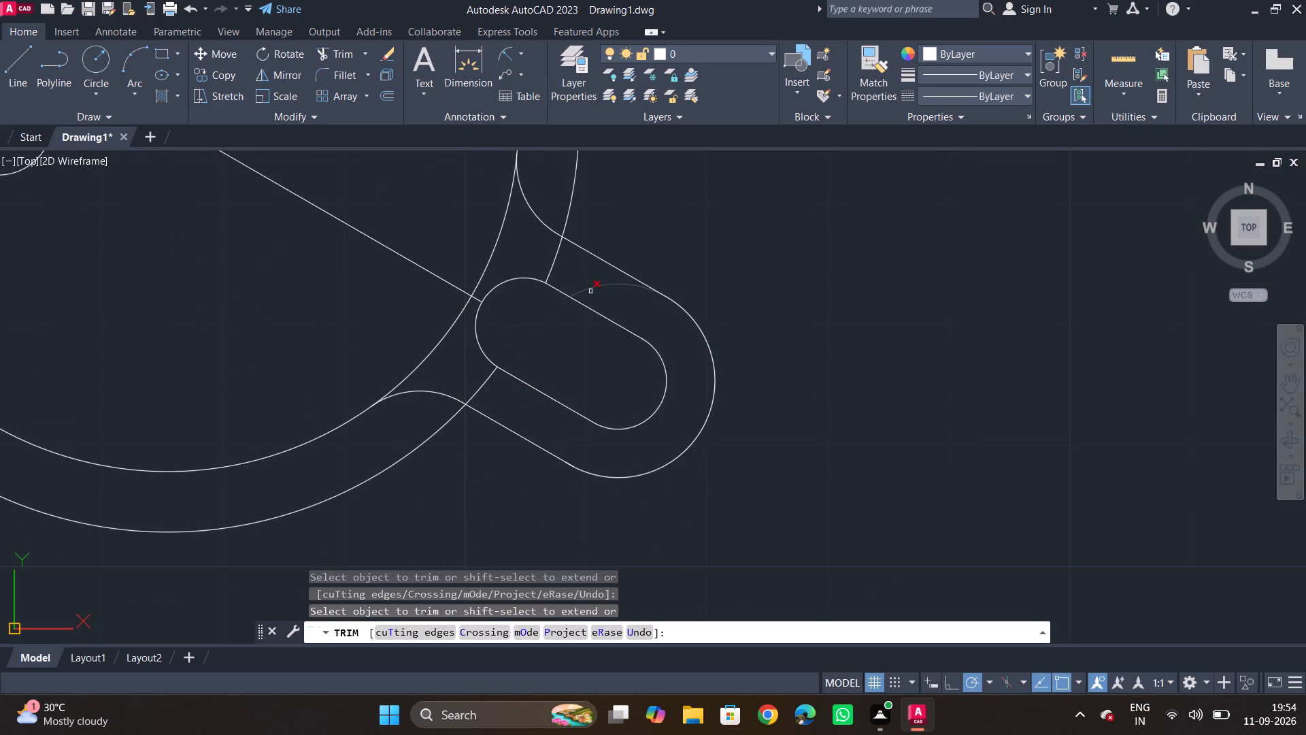
left_click(591, 291)
left_click(582, 282)
key("Escape")
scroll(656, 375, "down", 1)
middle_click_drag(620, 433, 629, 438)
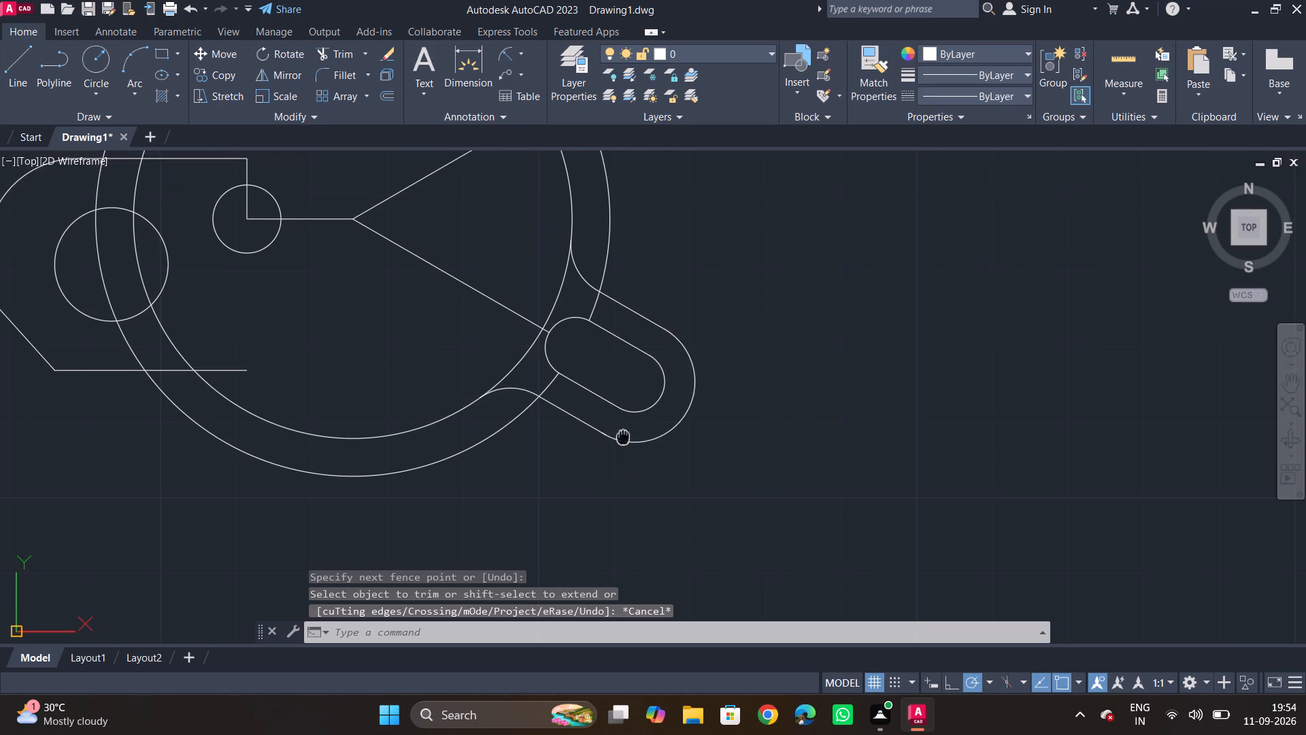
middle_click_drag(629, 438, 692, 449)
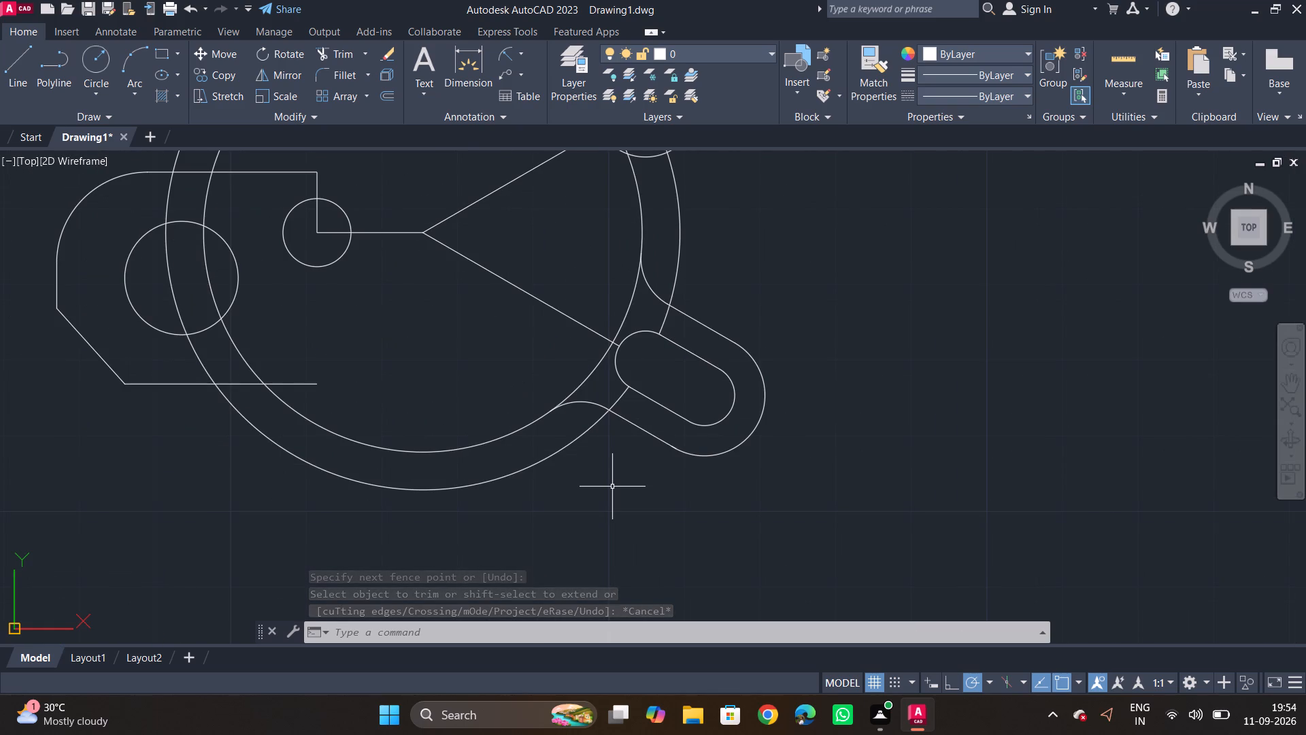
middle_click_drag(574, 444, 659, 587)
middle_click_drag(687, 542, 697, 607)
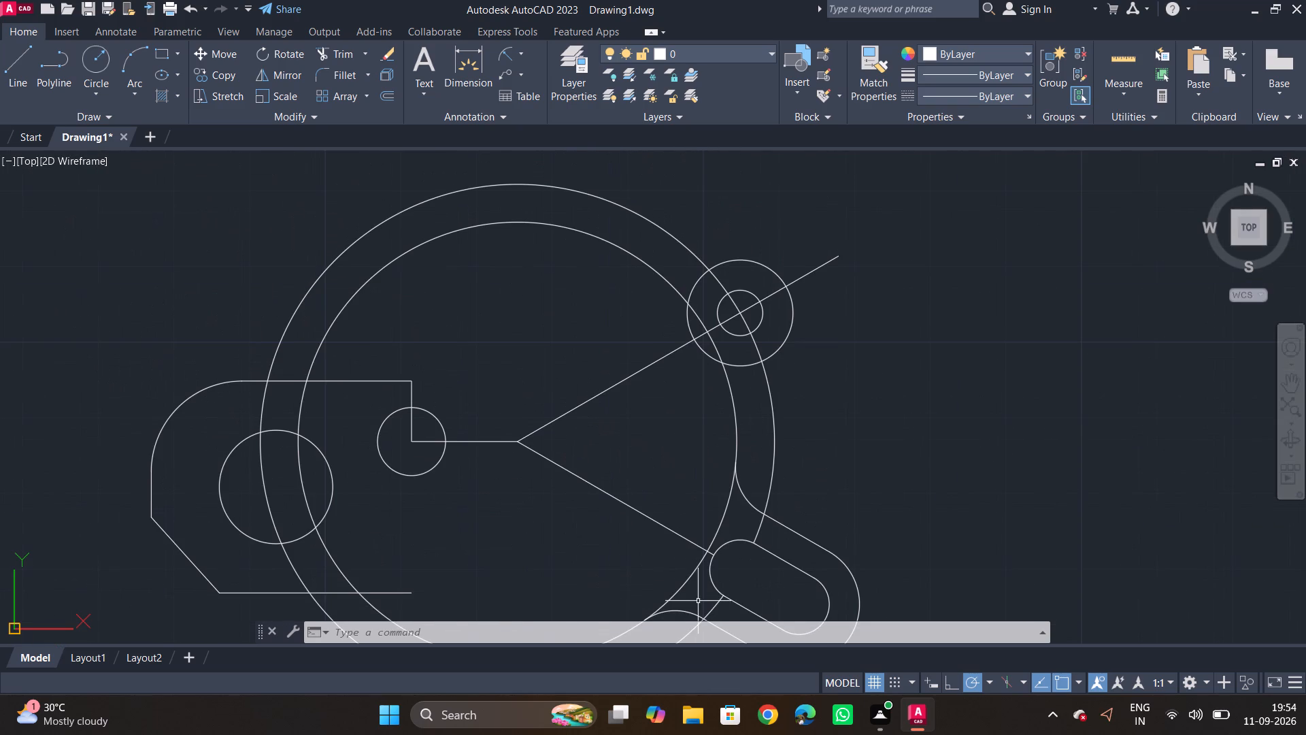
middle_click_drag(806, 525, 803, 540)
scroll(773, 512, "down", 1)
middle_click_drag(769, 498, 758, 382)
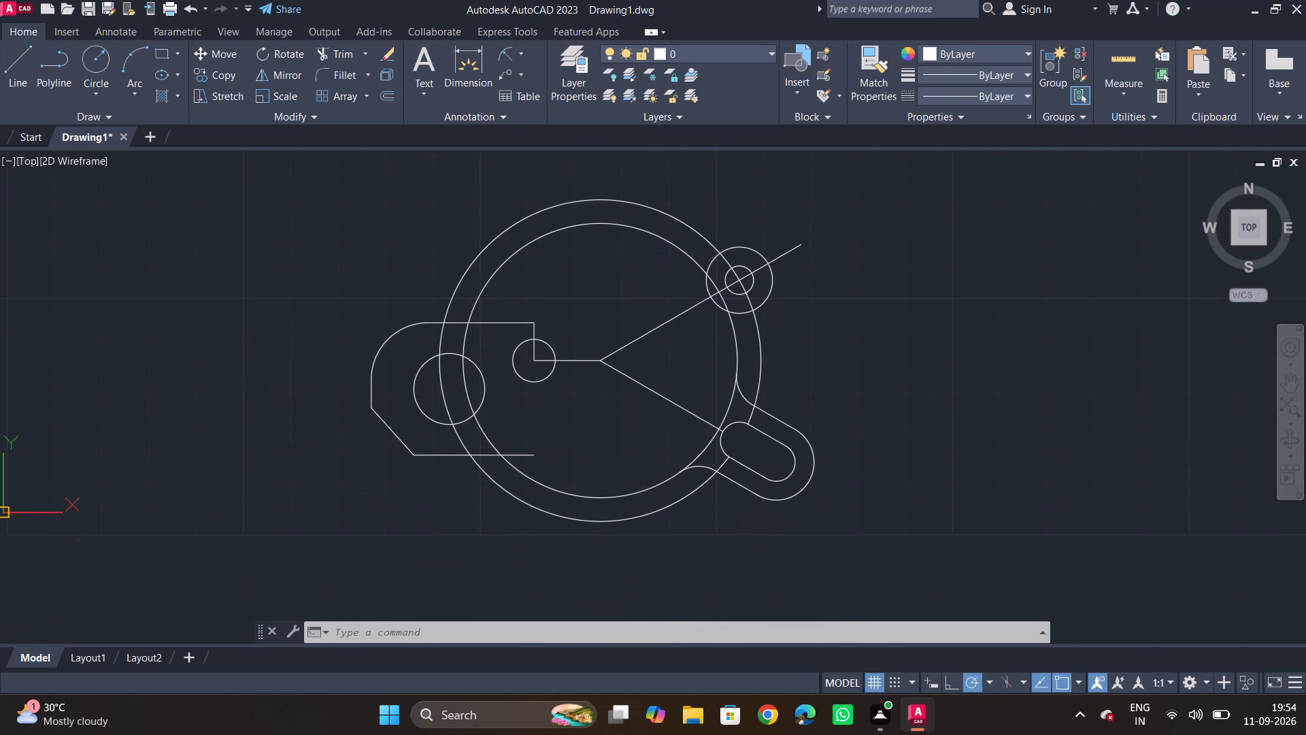
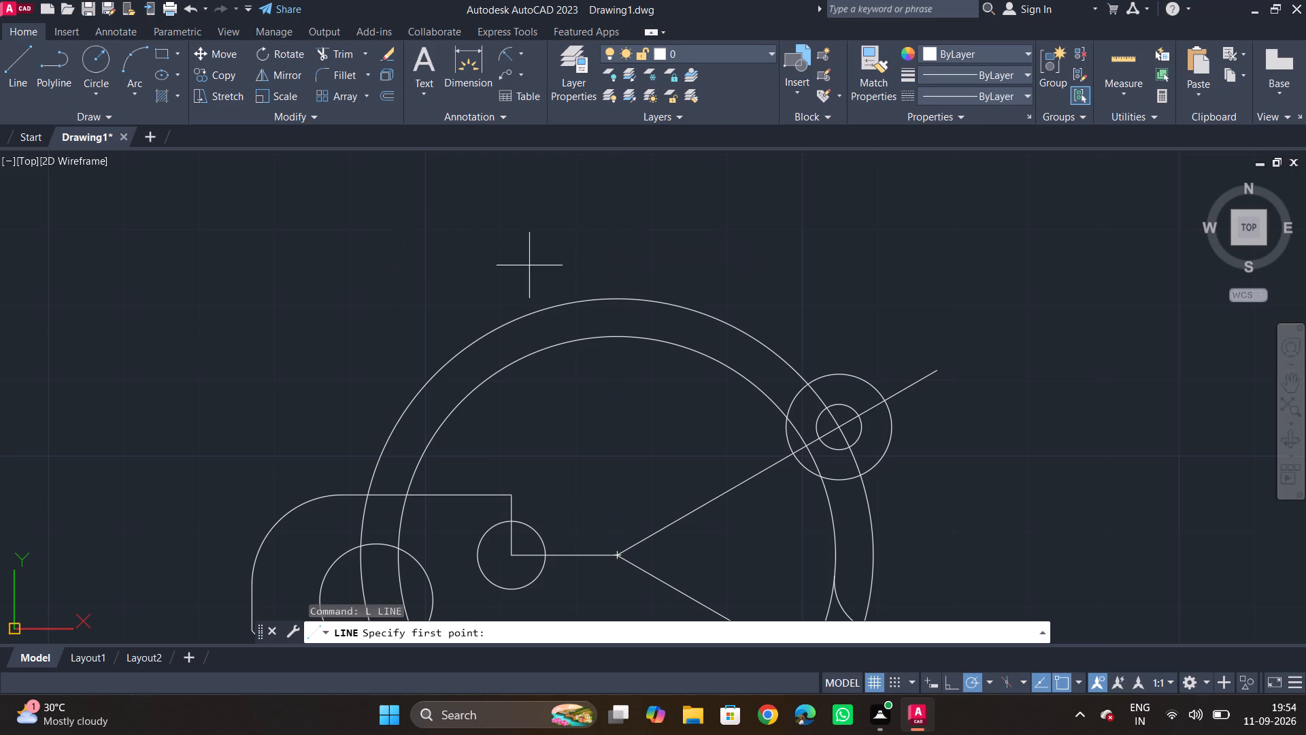
Draw a line about 53.7 long at 135° from the centre of the radius 29 circle.
left_click(616, 554)
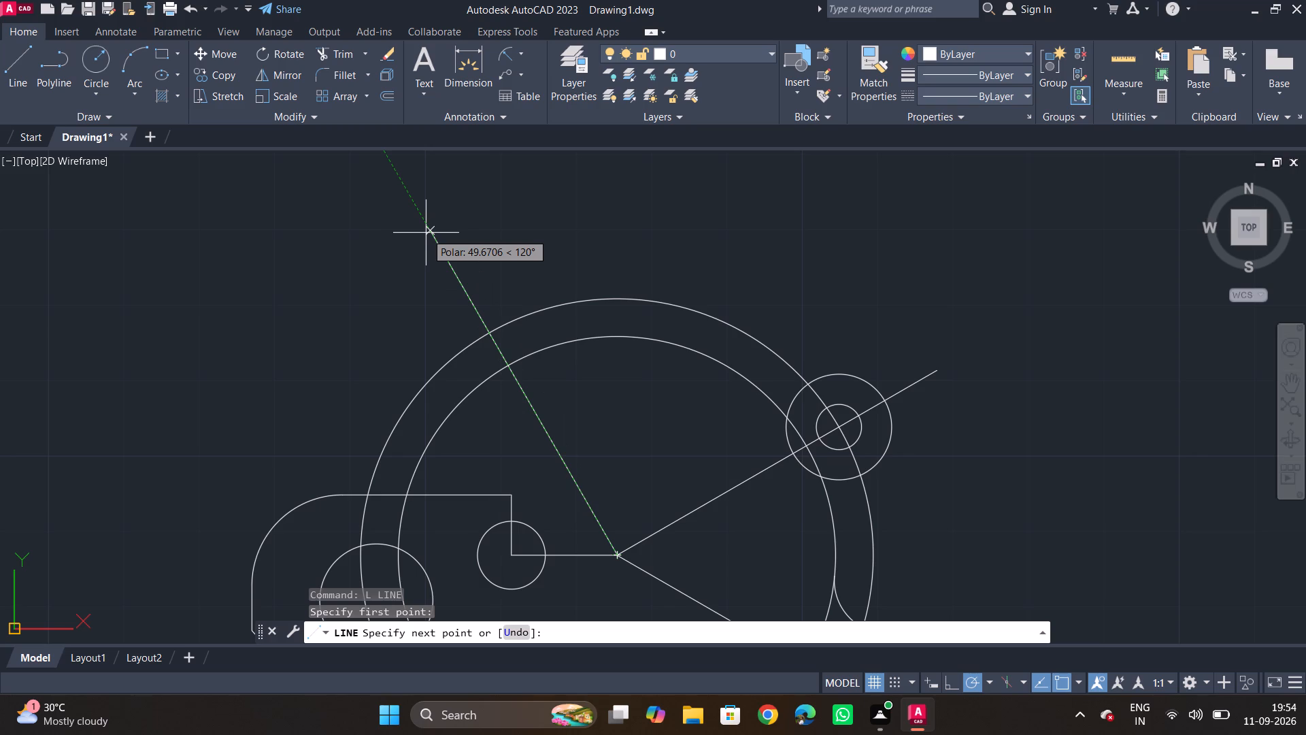
key("F12")
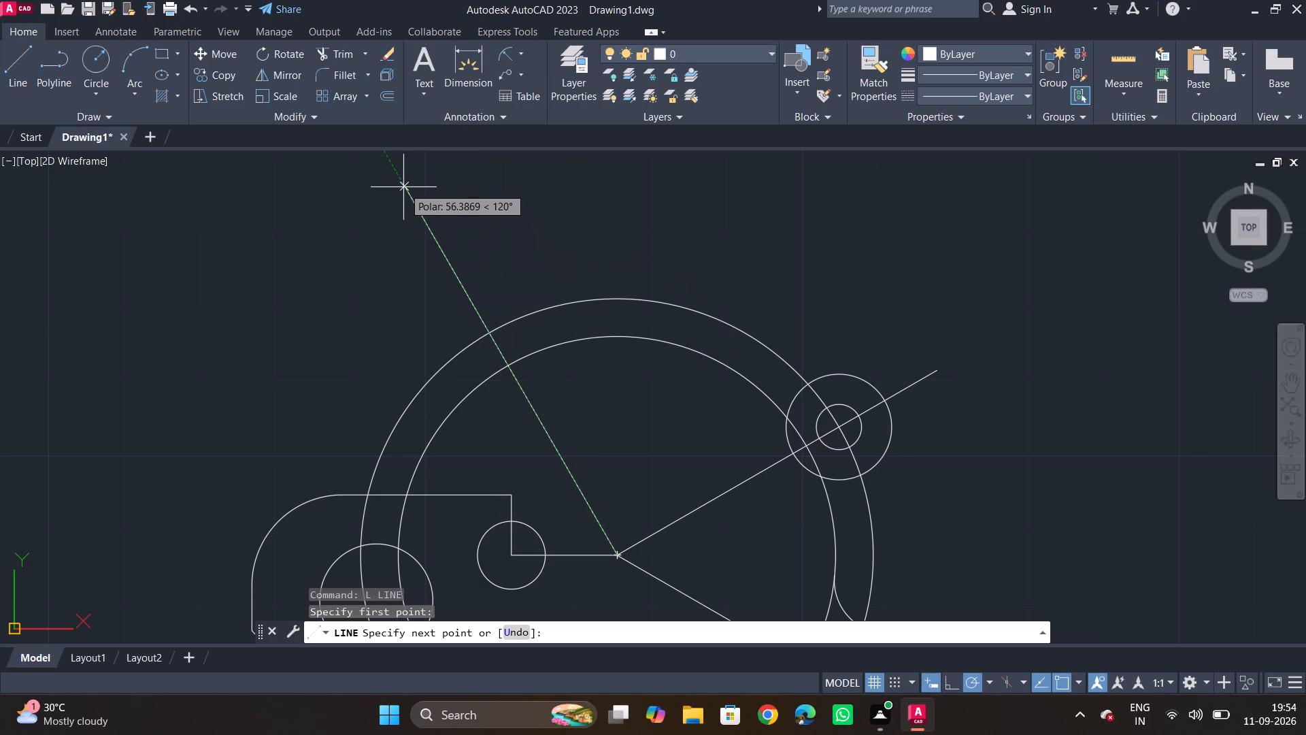
key("Tab")
key("Tab")
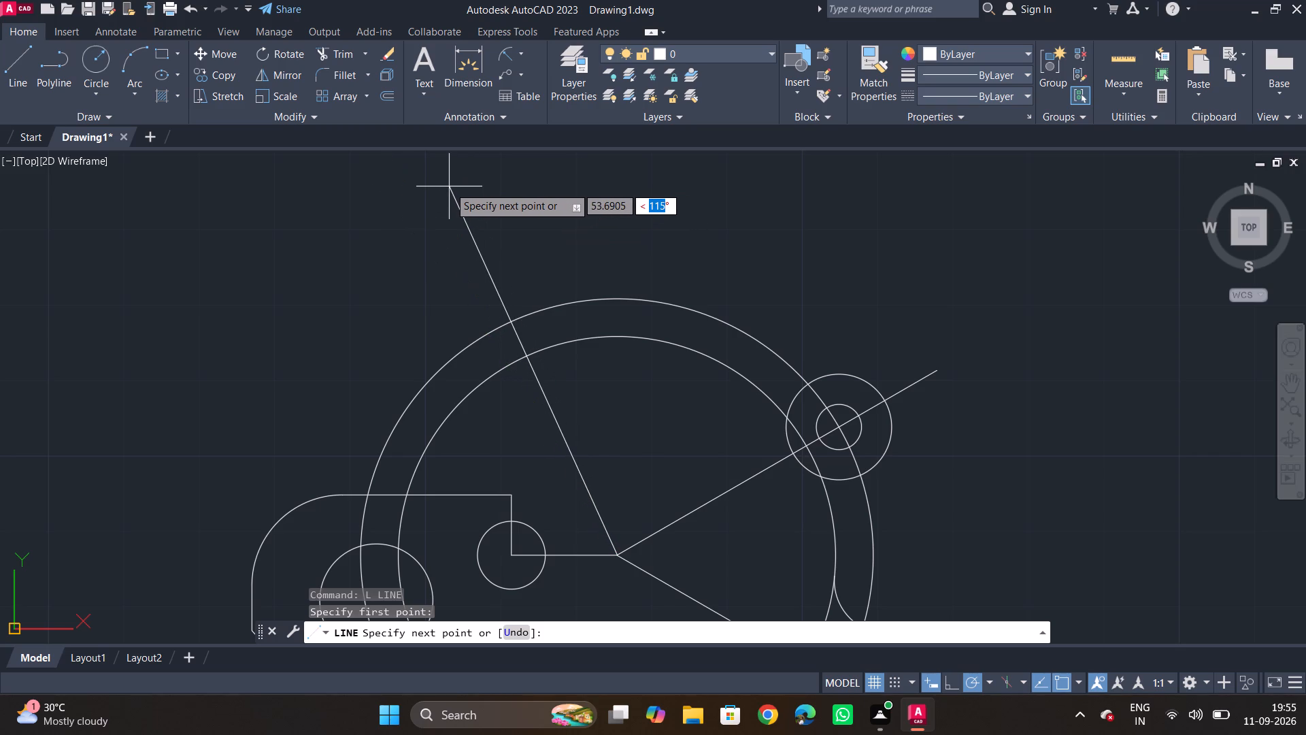
type("135")
key("Return")
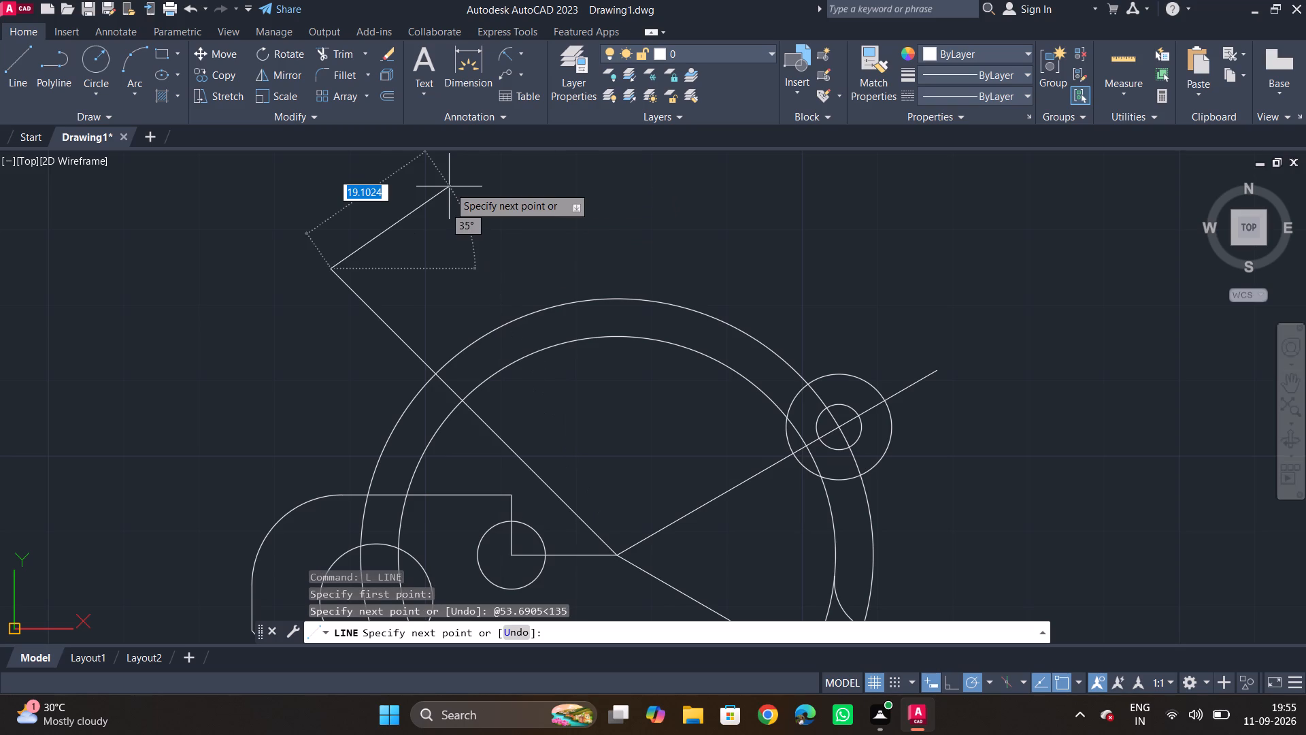
key("Escape")
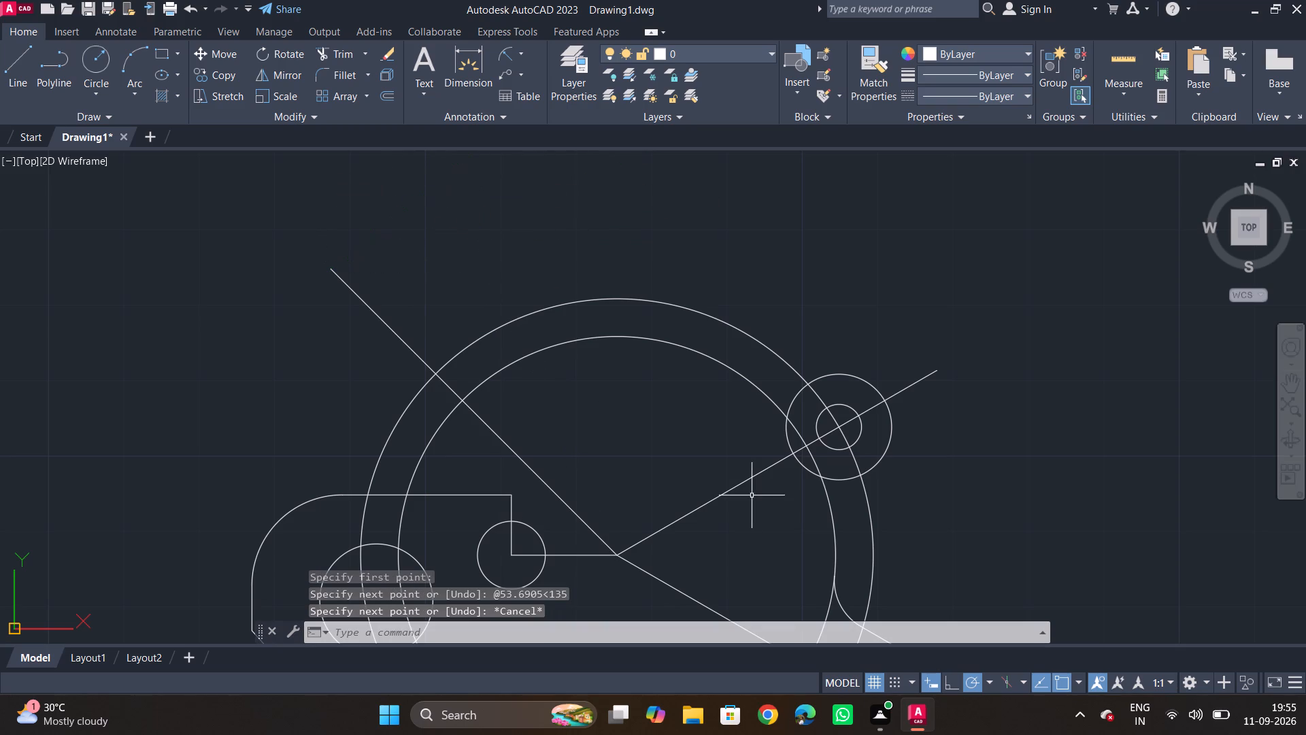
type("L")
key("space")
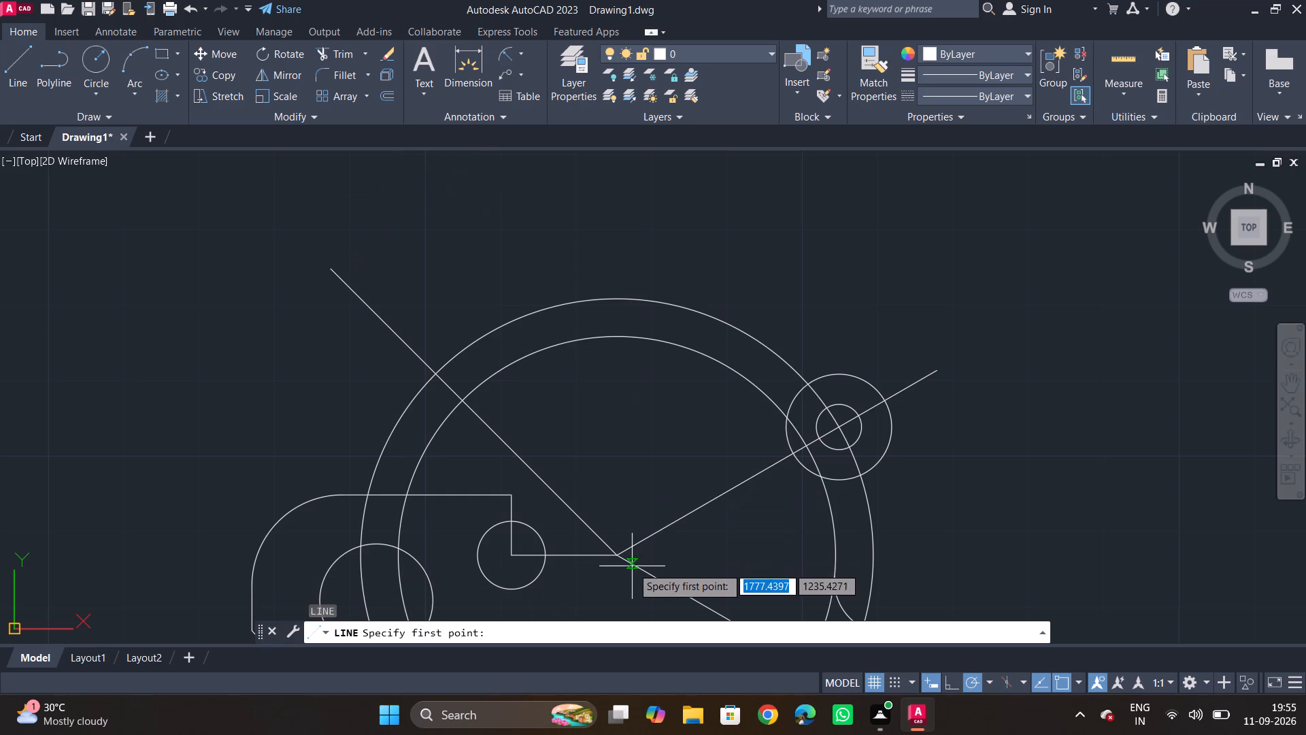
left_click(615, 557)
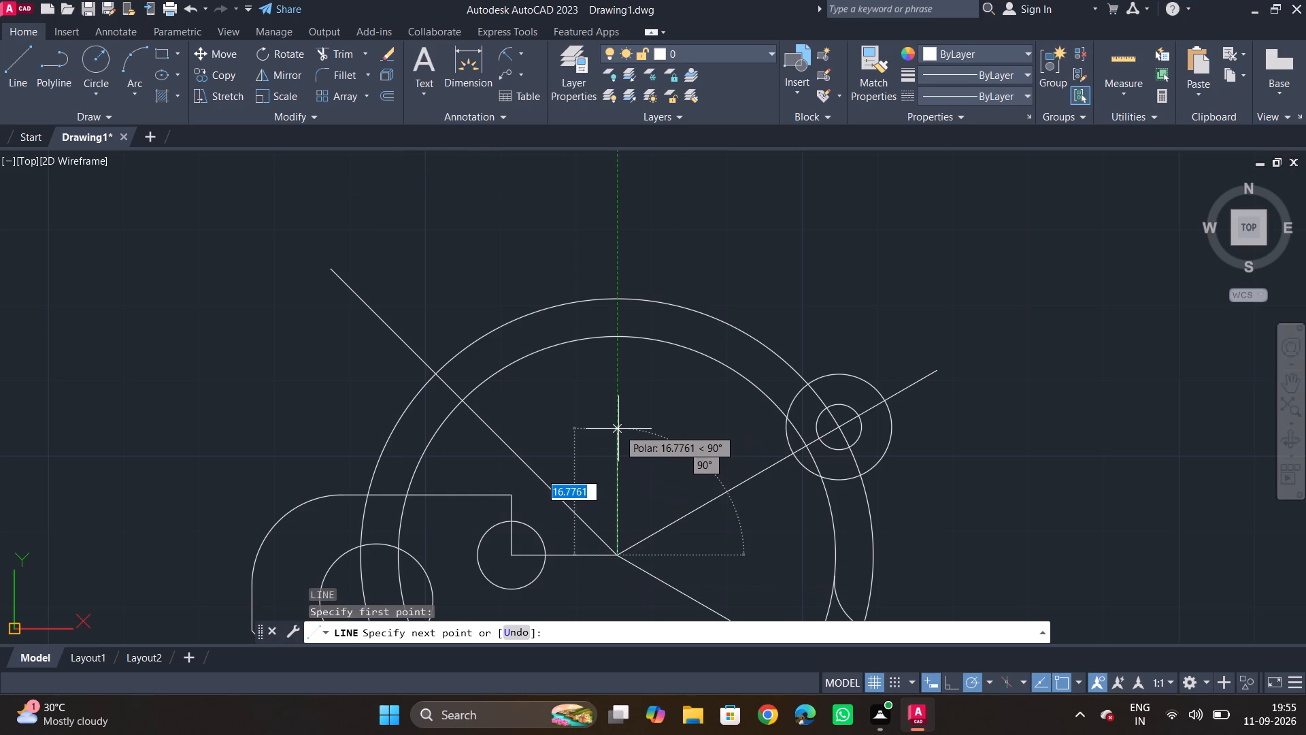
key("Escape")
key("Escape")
Draw a radius 4 circle where the 135° line crosses the radius 34 circle.
middle_click_drag(558, 384, 543, 318)
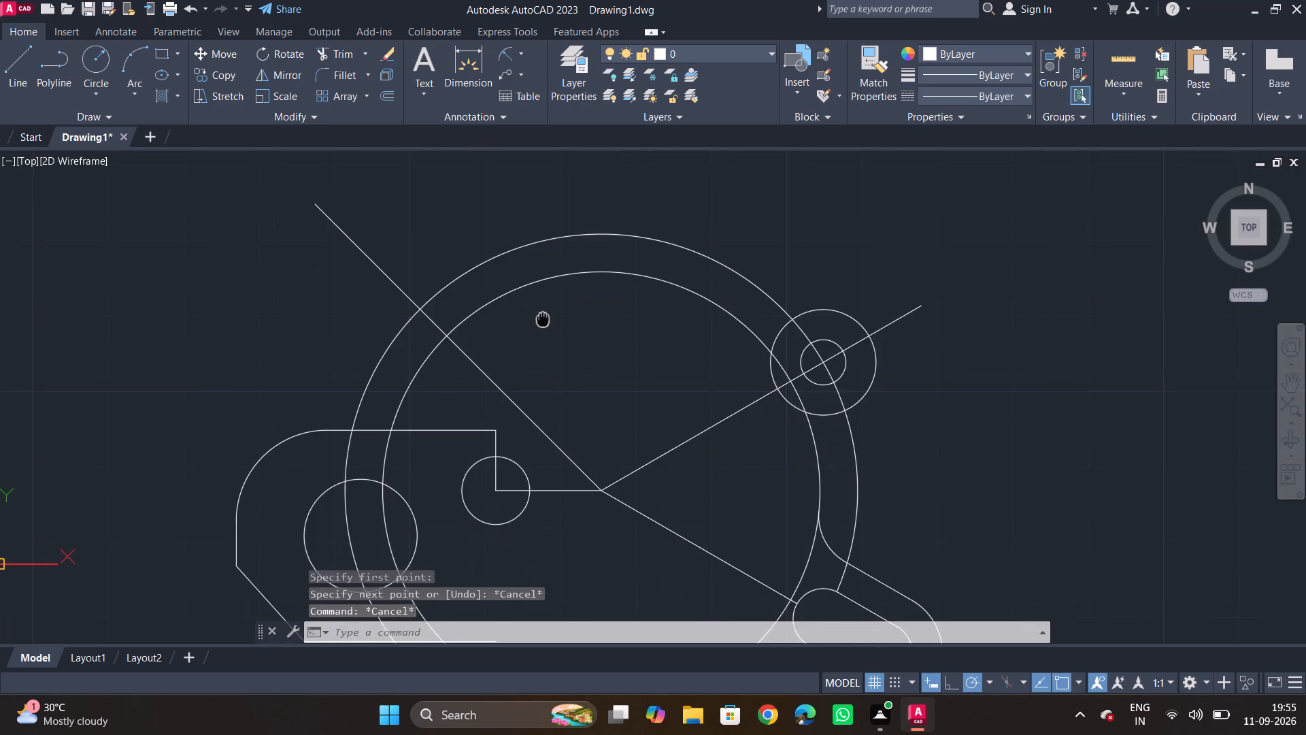
middle_click_drag(543, 318, 587, 411)
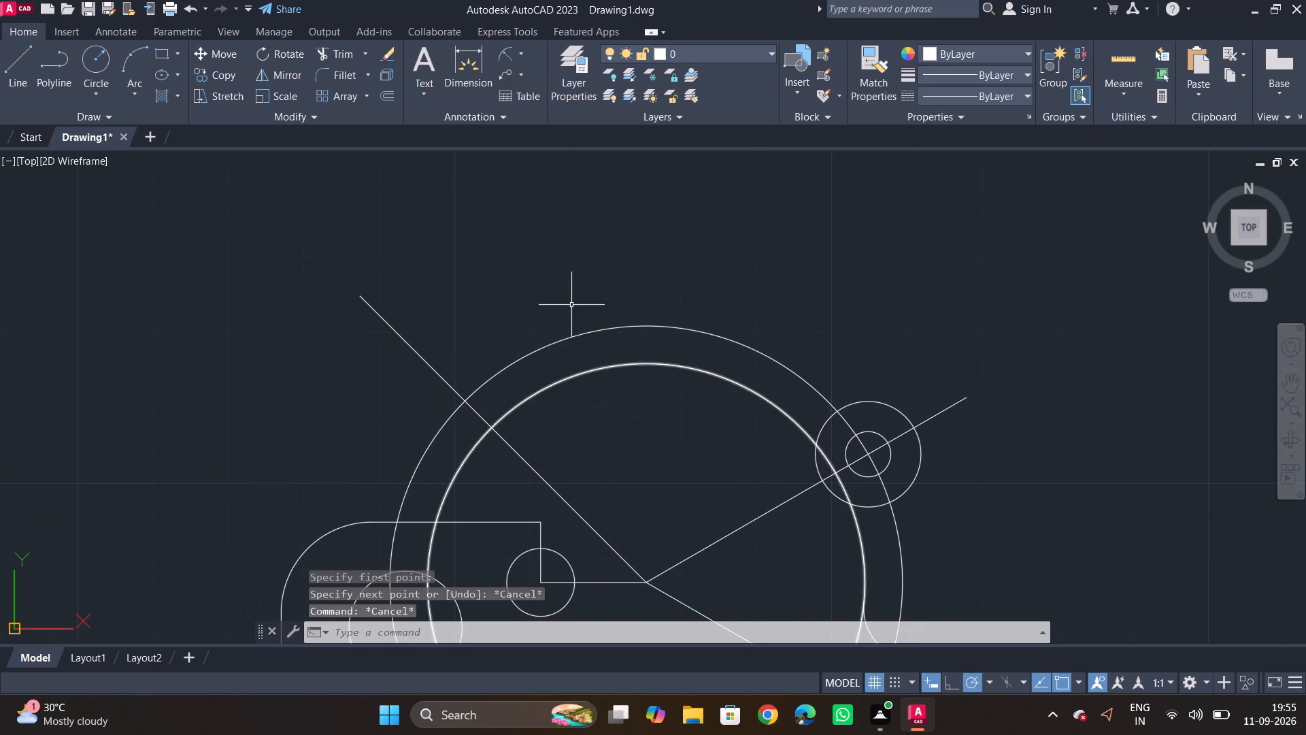
middle_click_drag(554, 468, 547, 436)
type("C")
key("space")
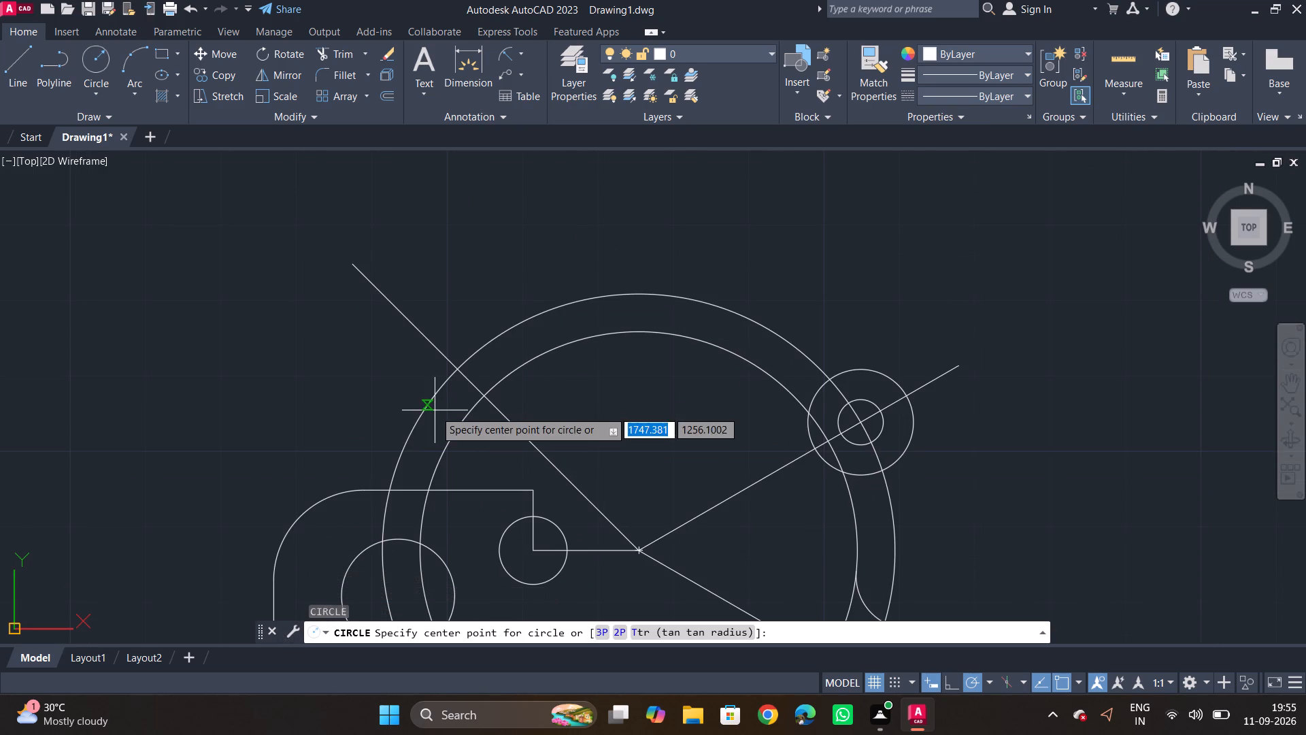
left_click(458, 365)
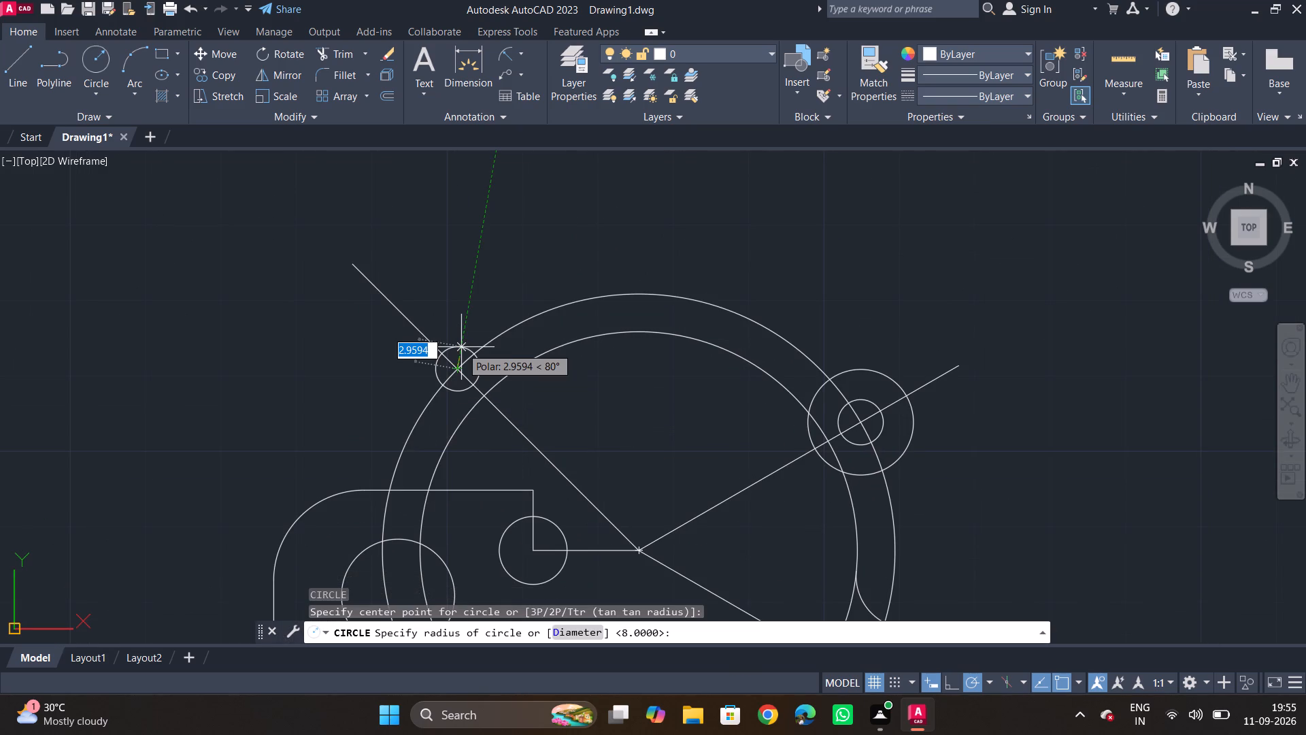
key("4")
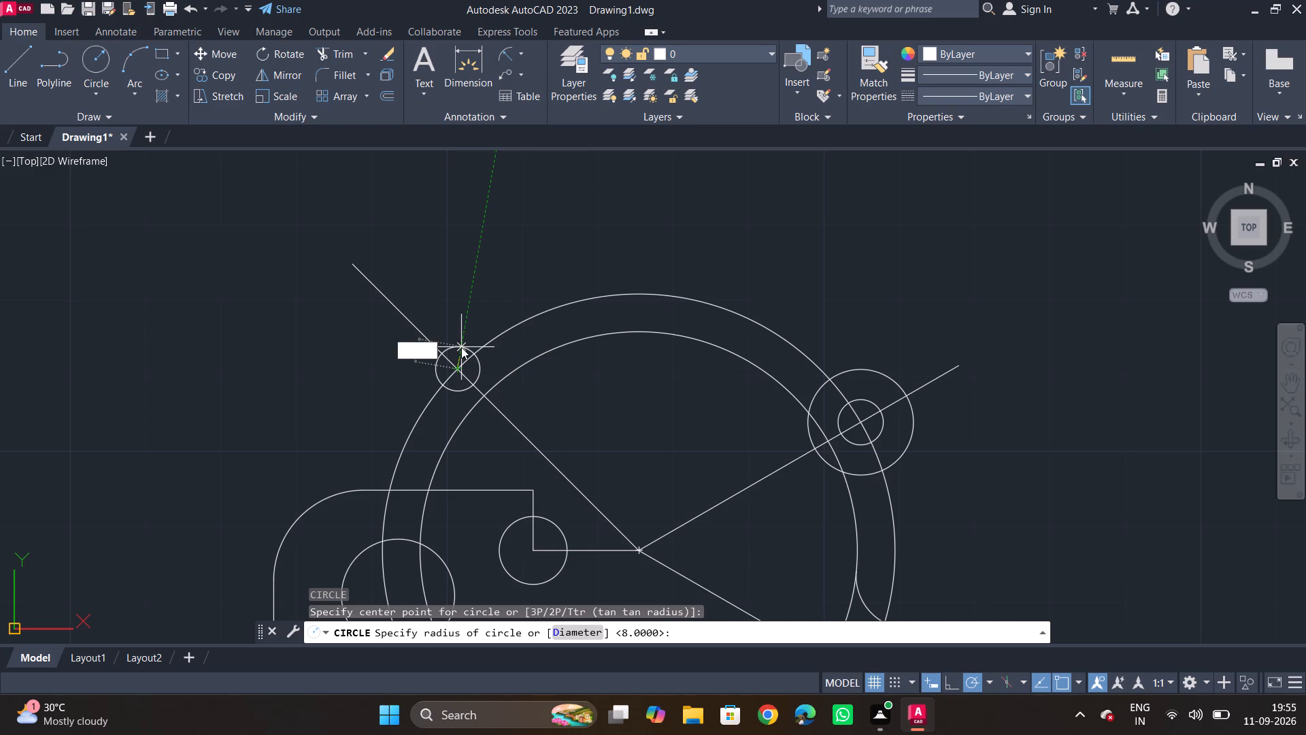
key("Return")
key("Escape")
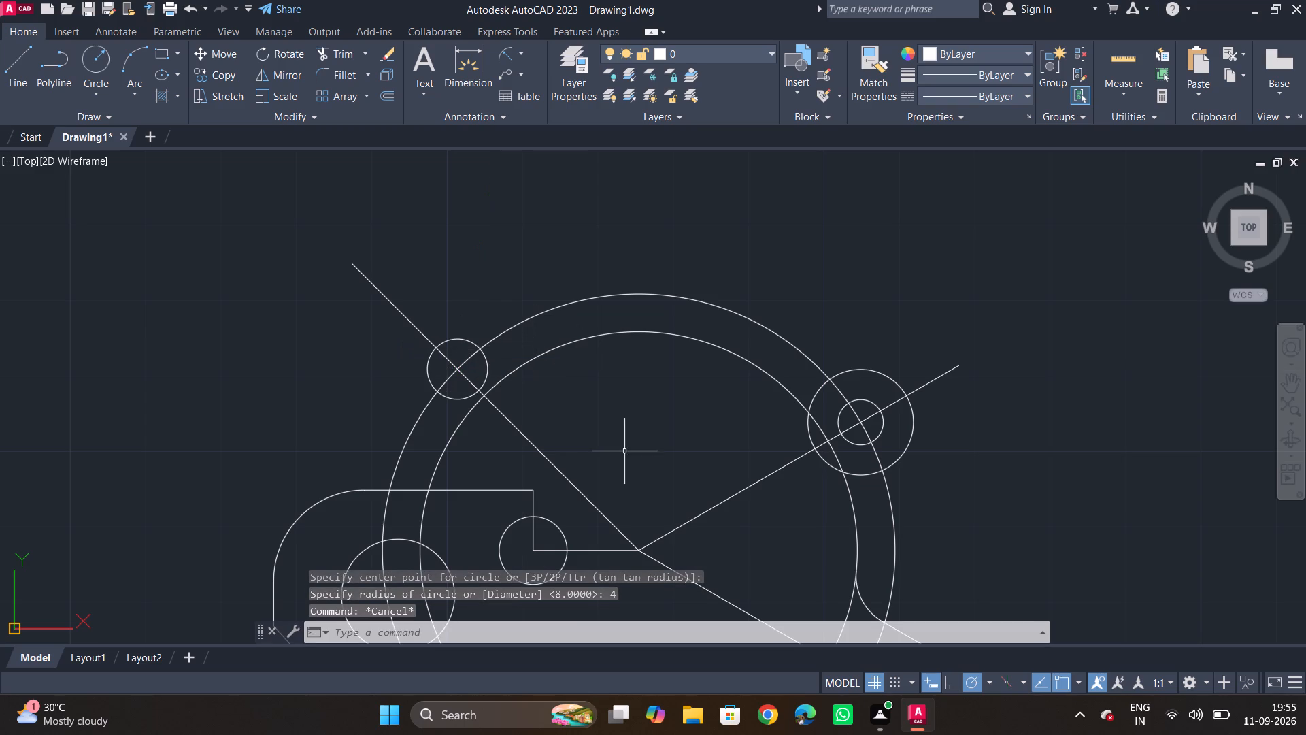
Draw a vertical line from the main centre upward to just beyond the radius 34 circle.
type("L")
key("space")
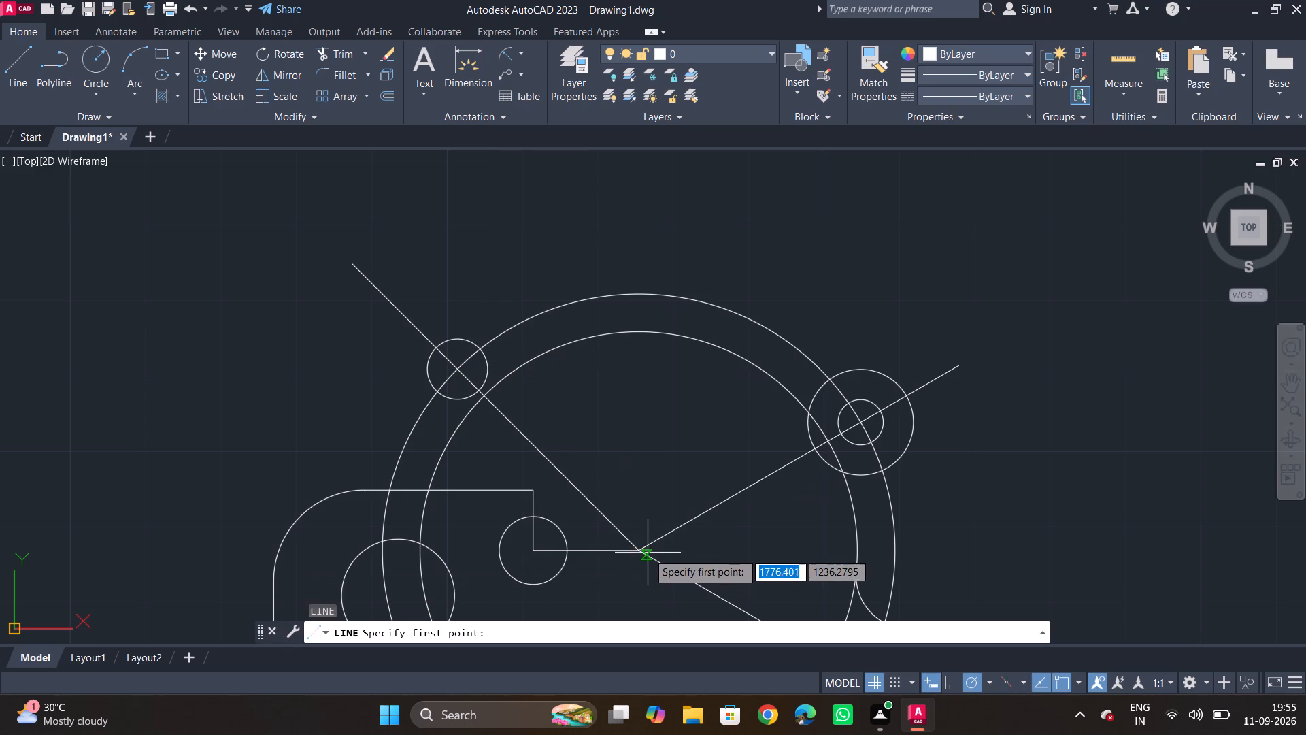
left_click(638, 553)
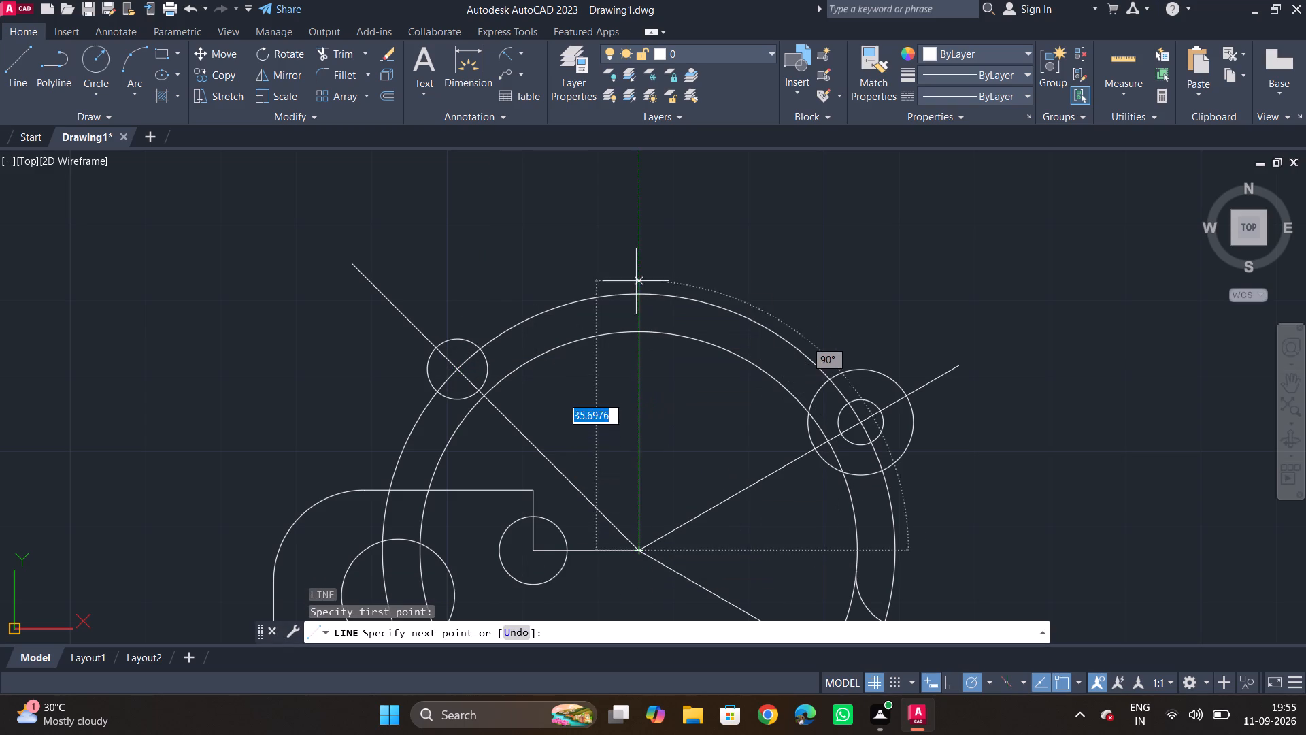
left_click(636, 259)
key("Escape")
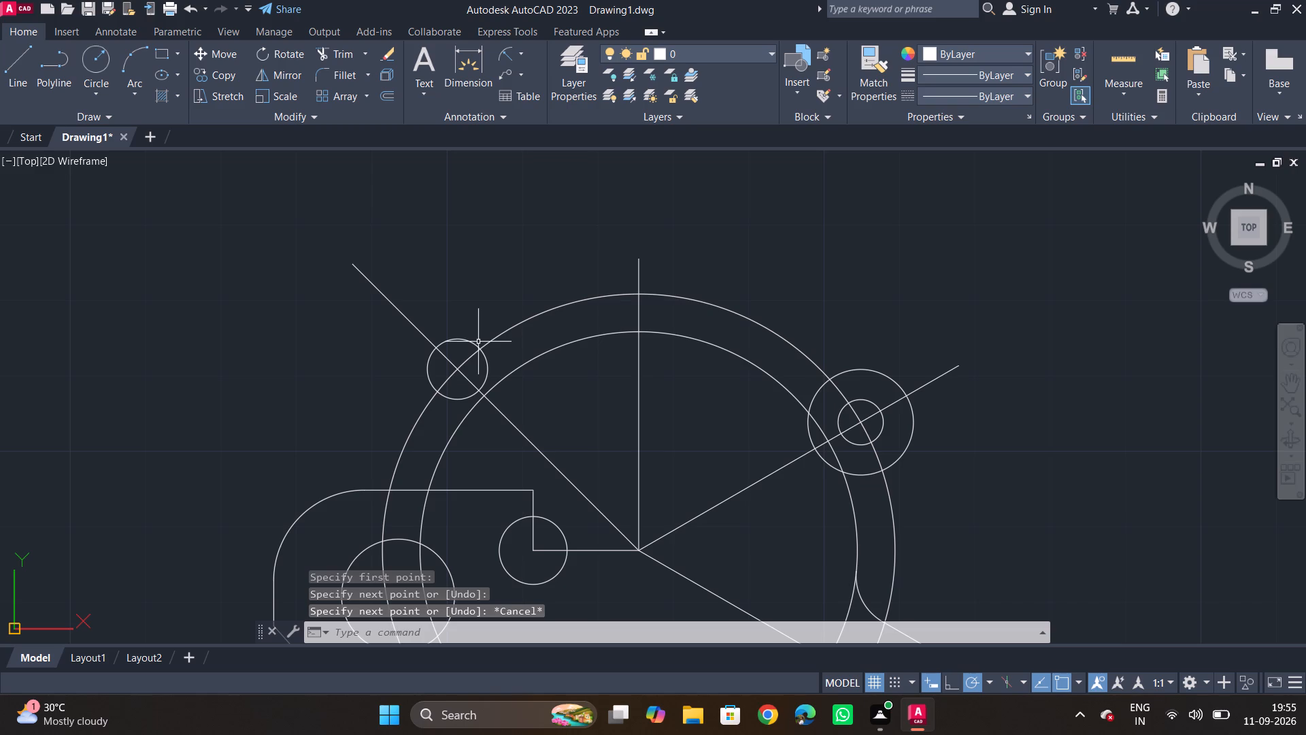
Copy the radius 4 circle from its centre to where the vertical line crosses the radius 34 circle.
left_click(473, 338)
left_click(441, 344)
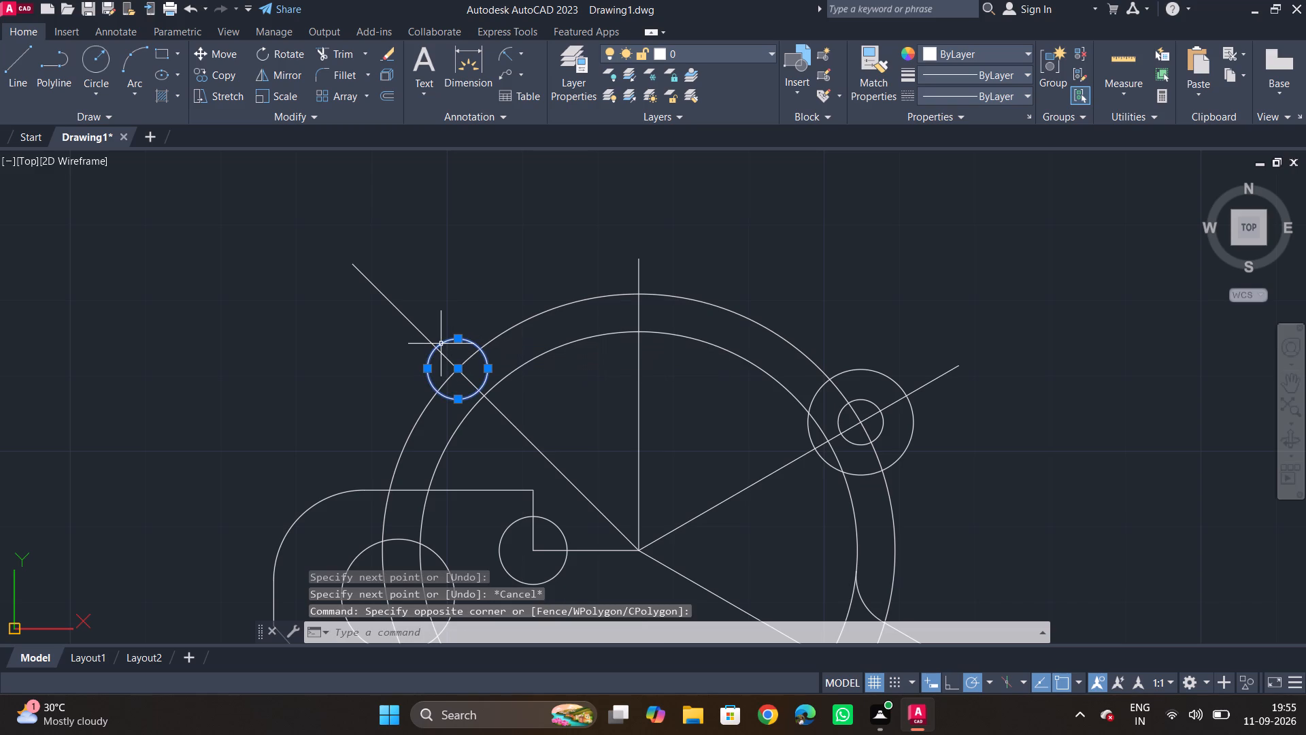
type("CP")
key("space")
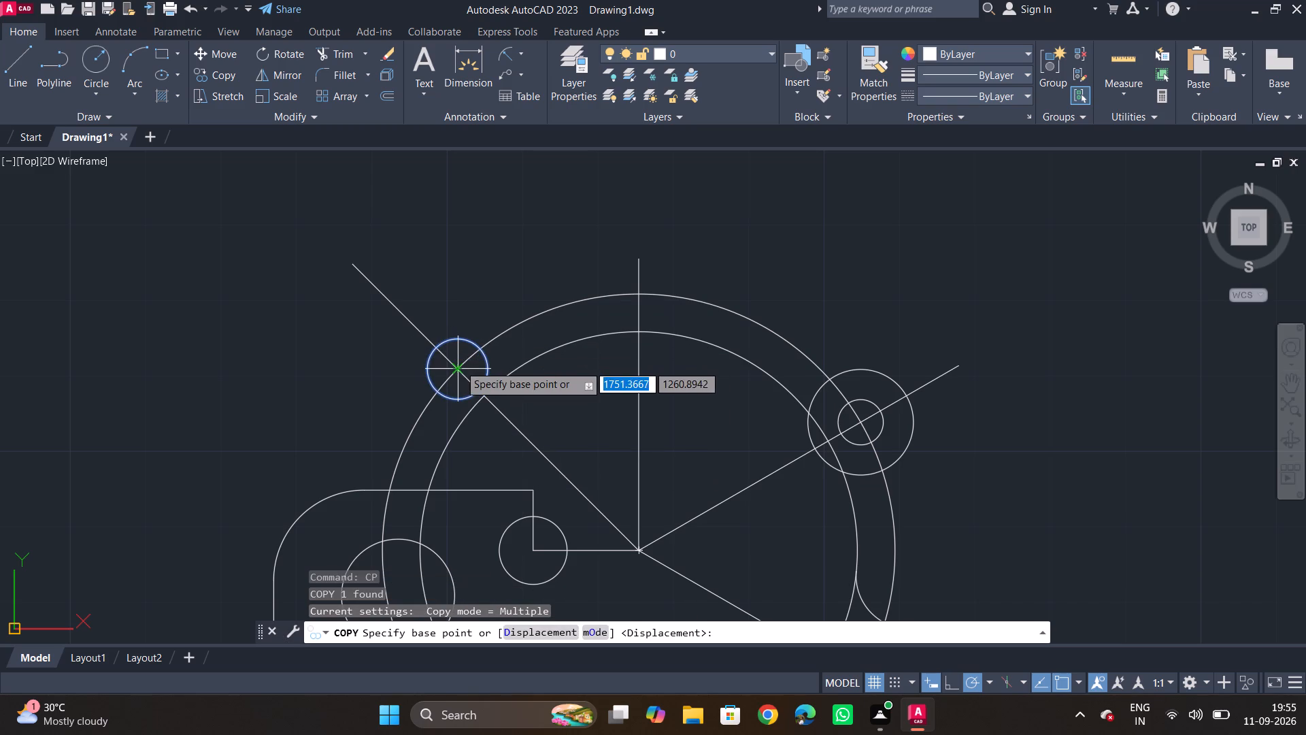
left_click(458, 367)
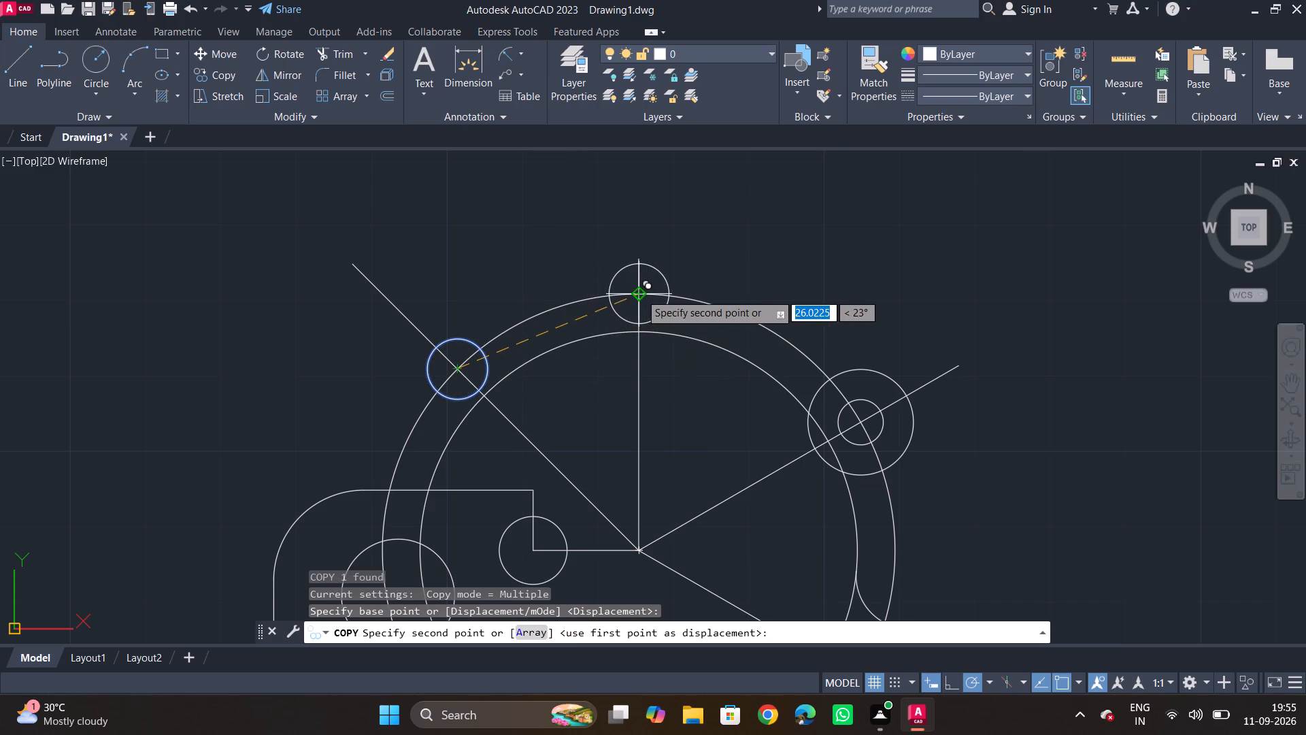
left_click(640, 293)
key("Escape")
key("Escape")
key("Escape")
key("Escape")
key("Escape")
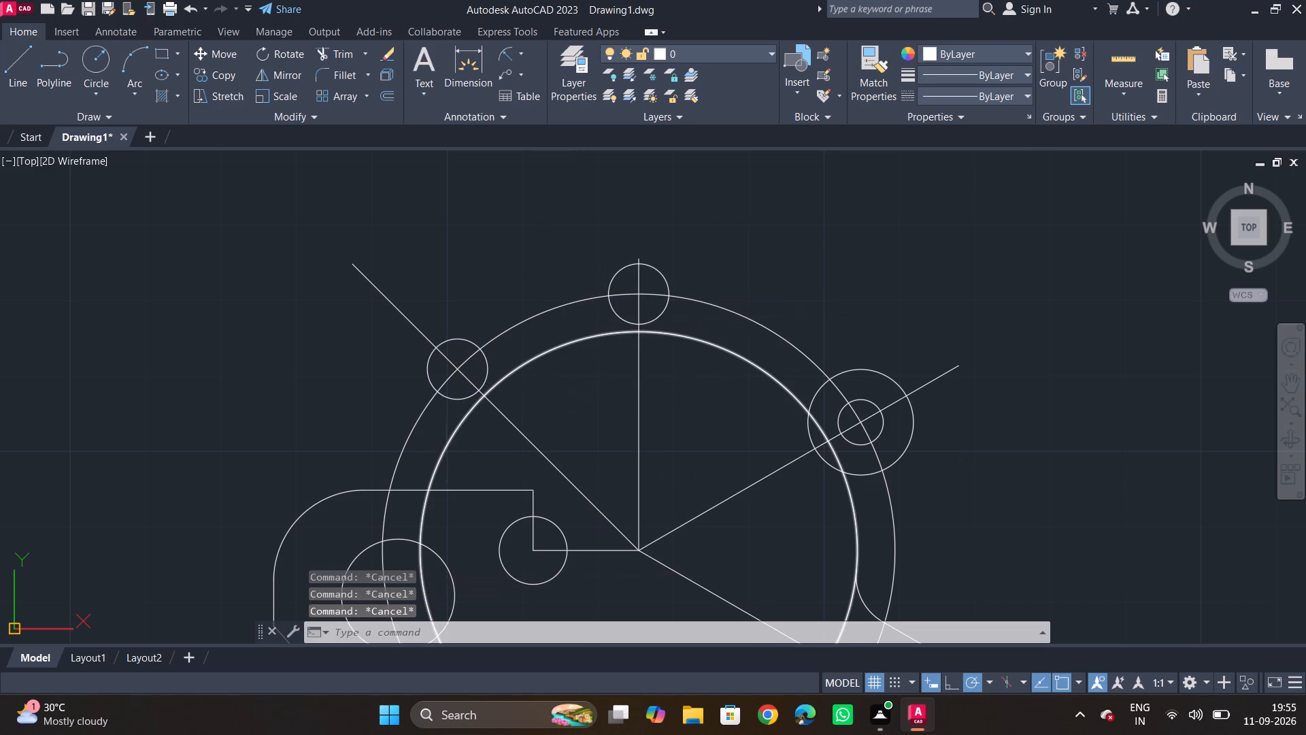
Draw a radius 10 circle concentric with the radius 4 circle on the 135° line.
middle_click_drag(514, 394, 521, 365)
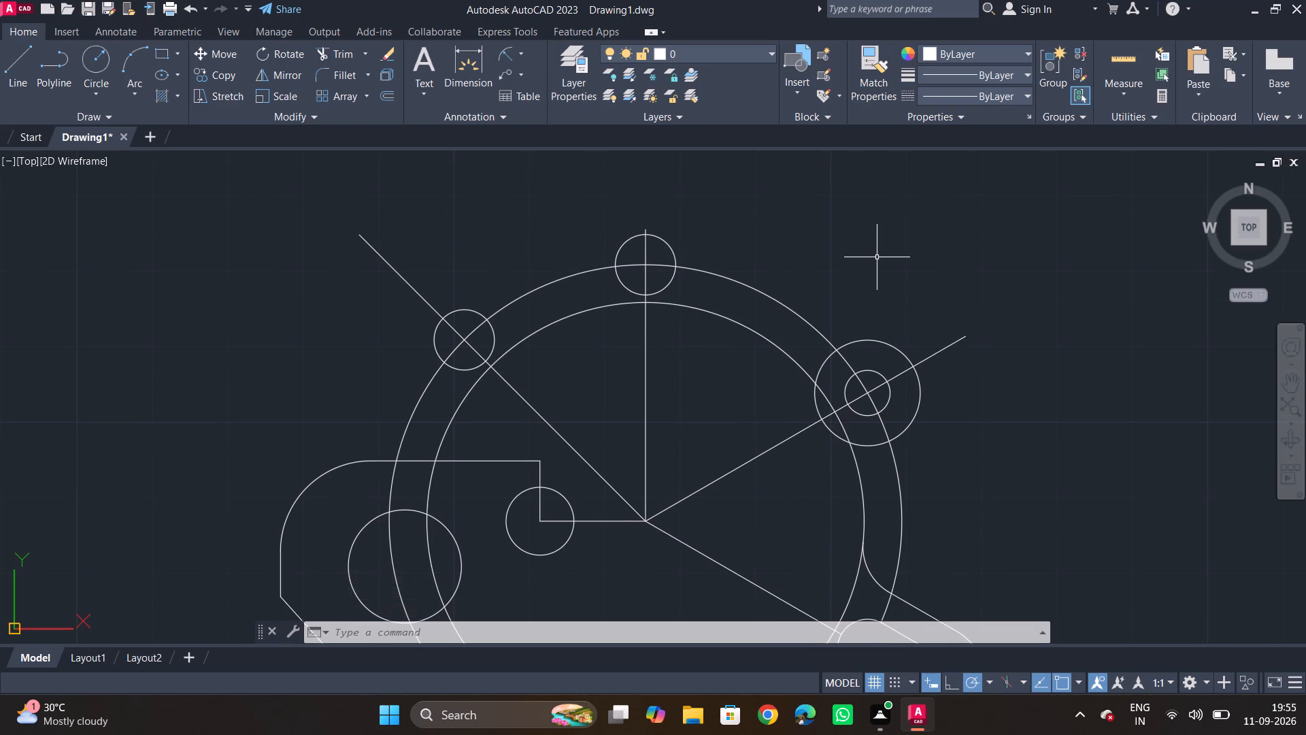
type("C")
key("space")
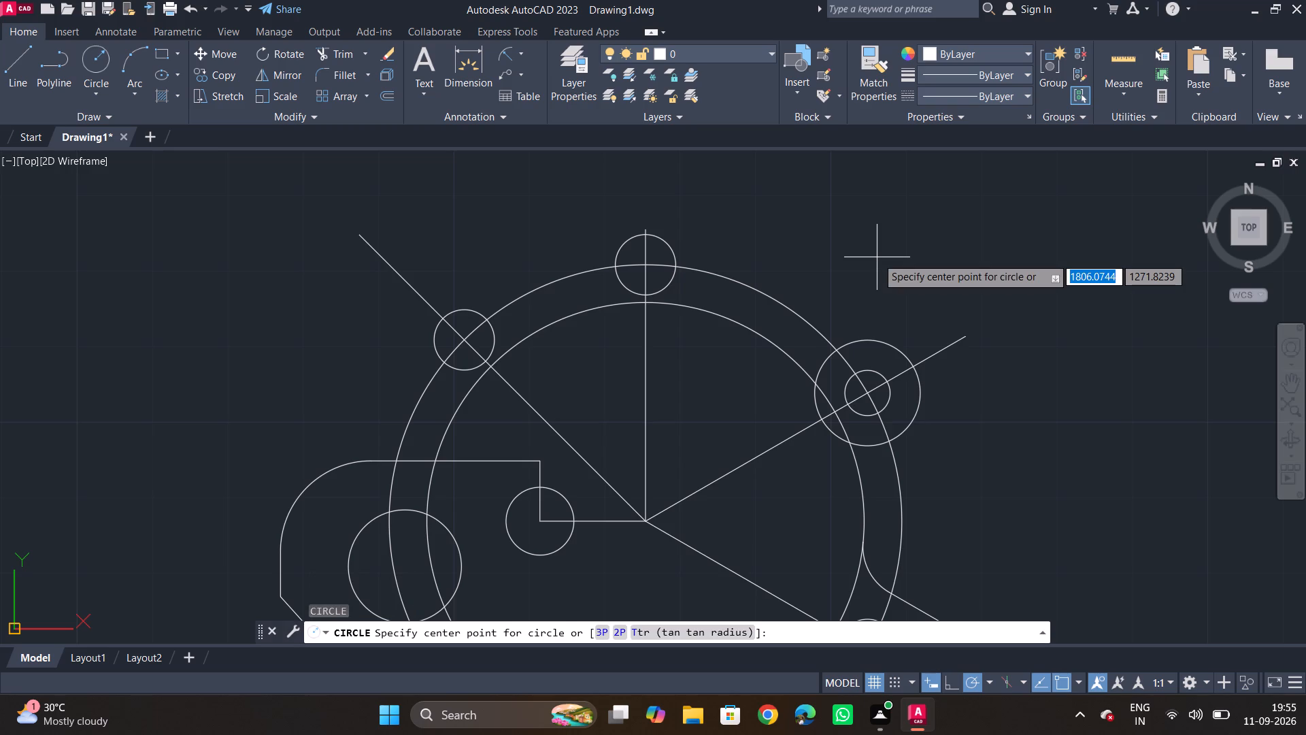
left_click(462, 340)
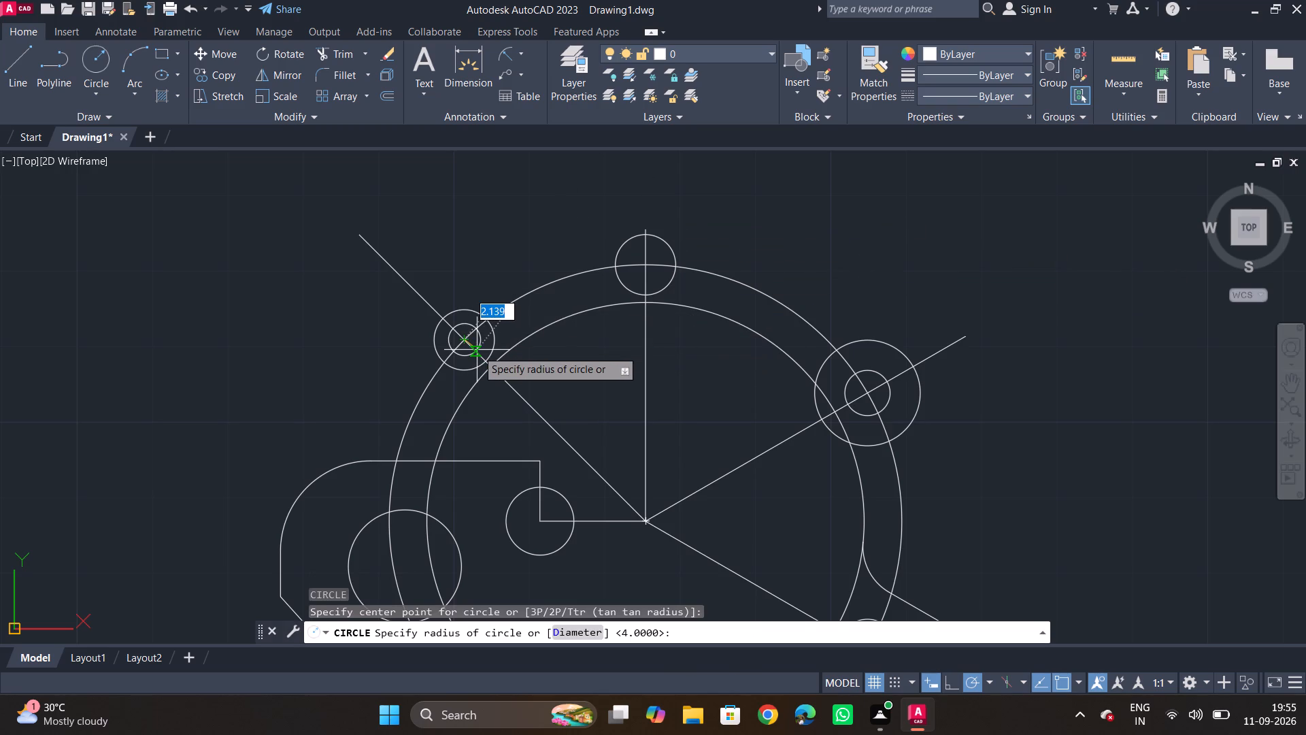
type("10")
key("Return")
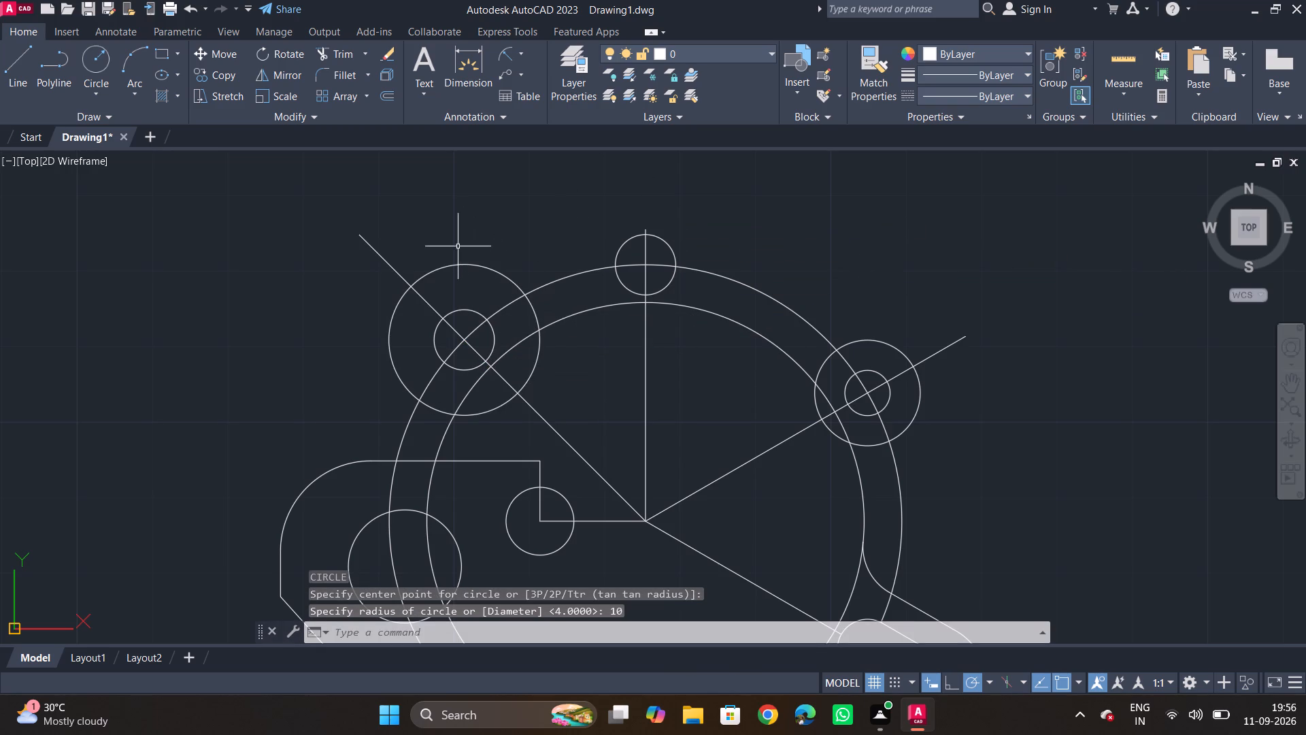
Copy the radius 10 circle from its centre to the centre of the radius 4 circle on the vertical line.
left_click(454, 252)
left_click(443, 277)
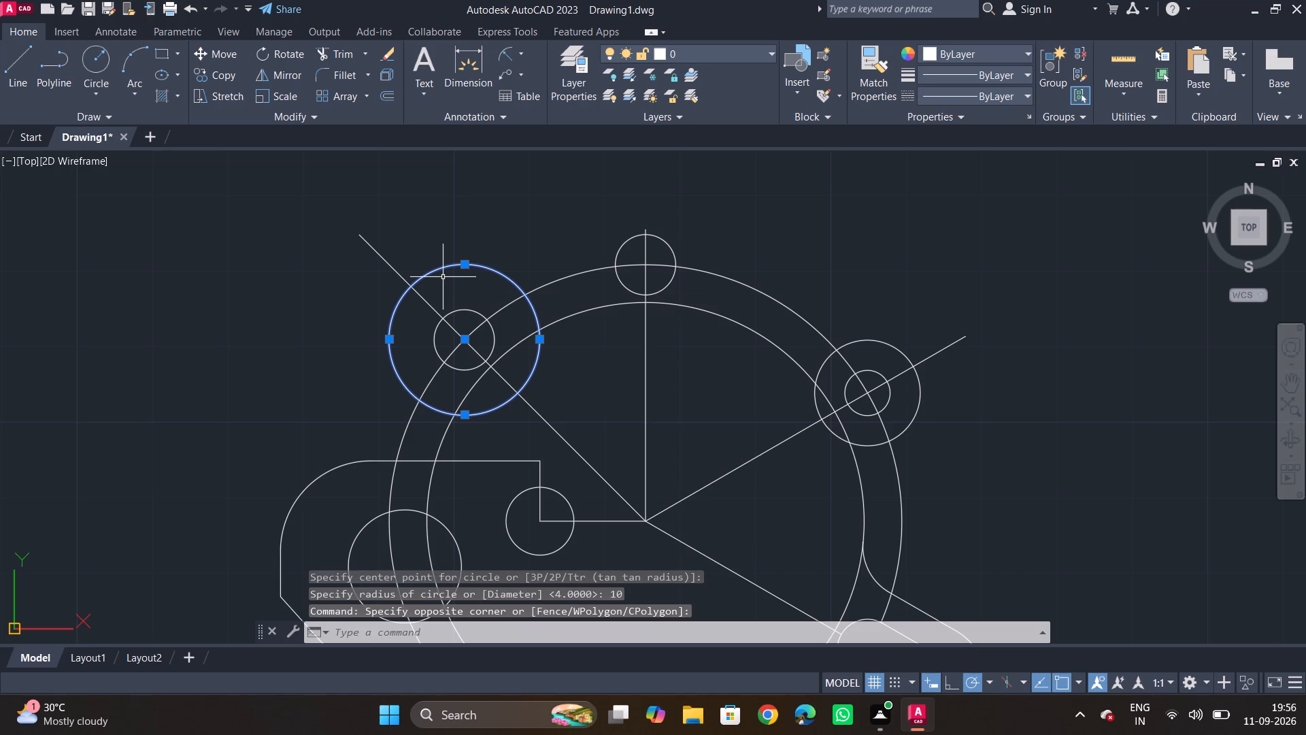
type("CP")
key("space")
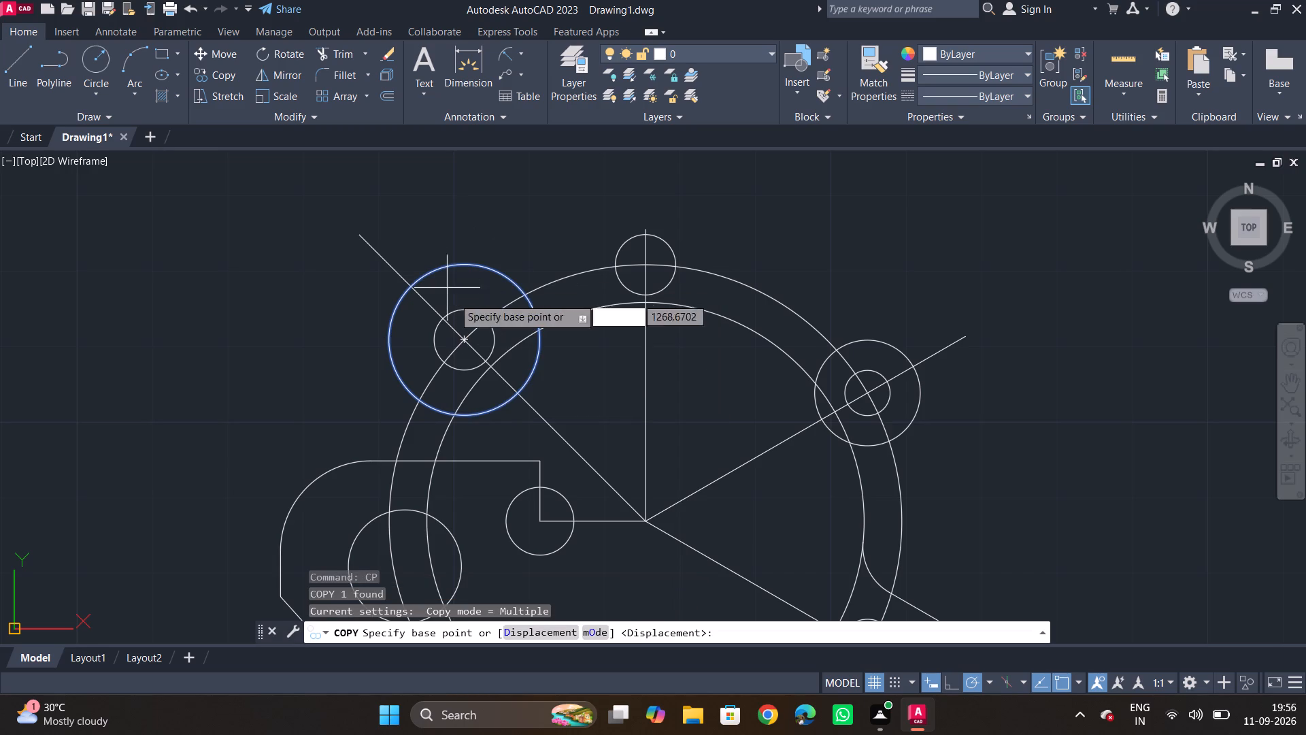
left_click(465, 335)
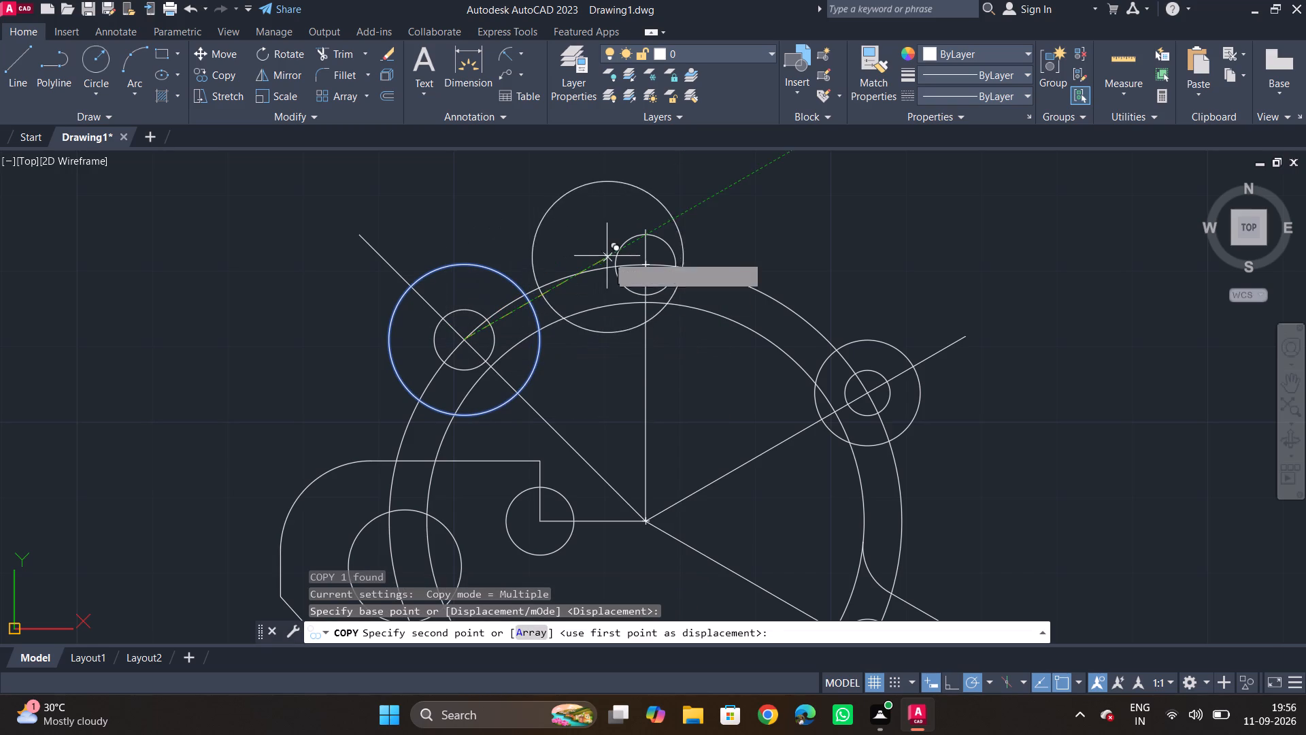
left_click(650, 269)
key("Escape")
key("Escape")
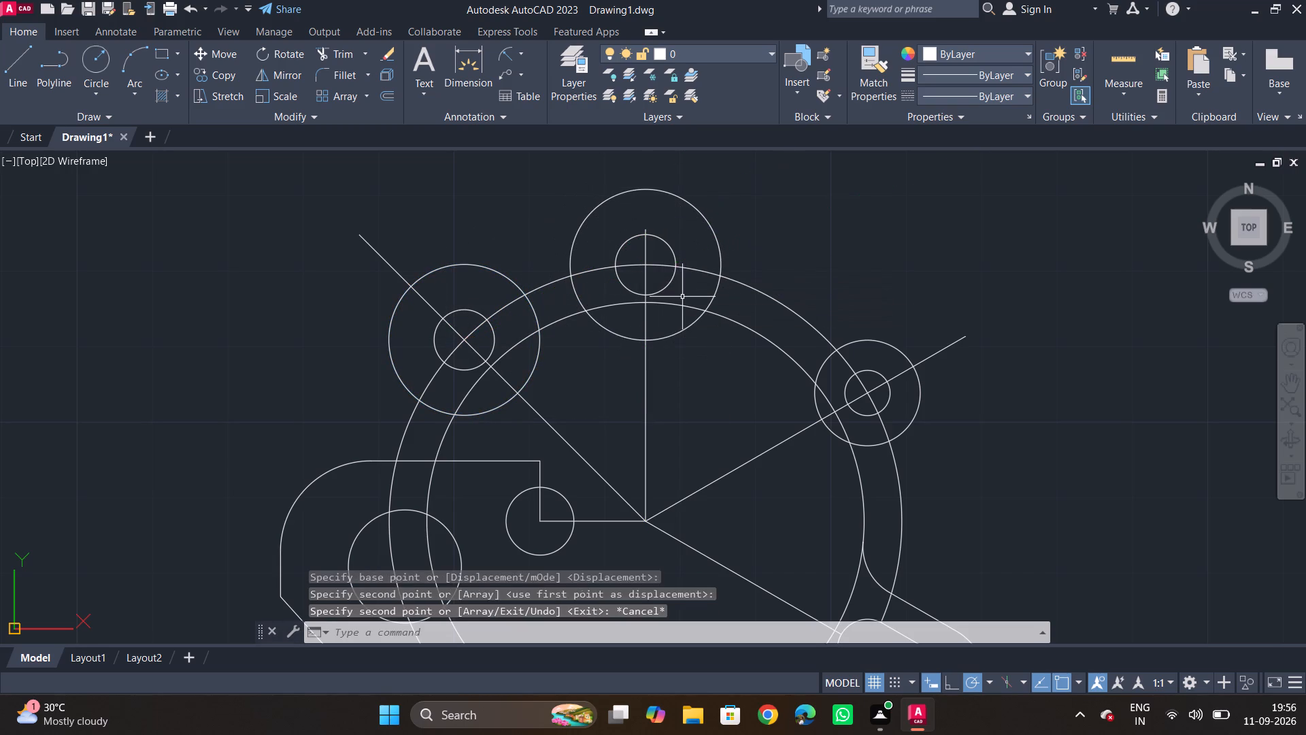
key("Escape")
key("Escape")
key("Escape")
key("Escape")
key("Escape")
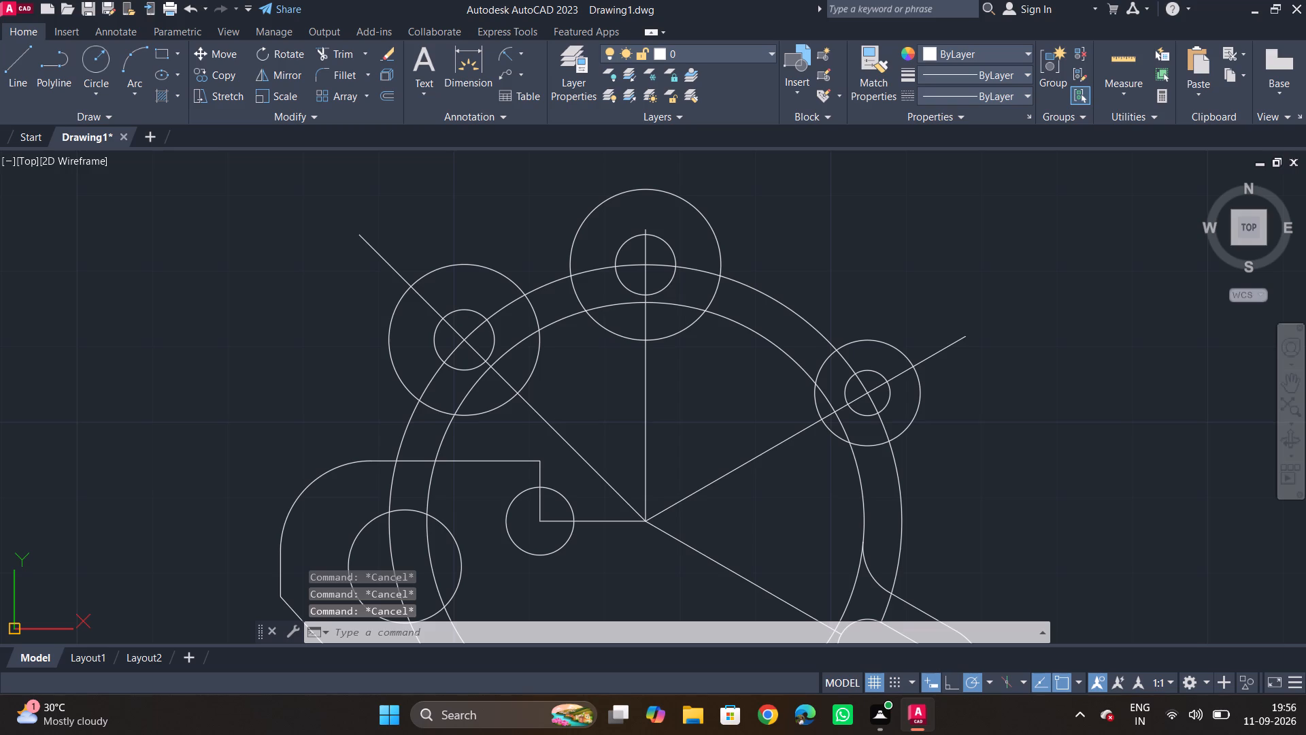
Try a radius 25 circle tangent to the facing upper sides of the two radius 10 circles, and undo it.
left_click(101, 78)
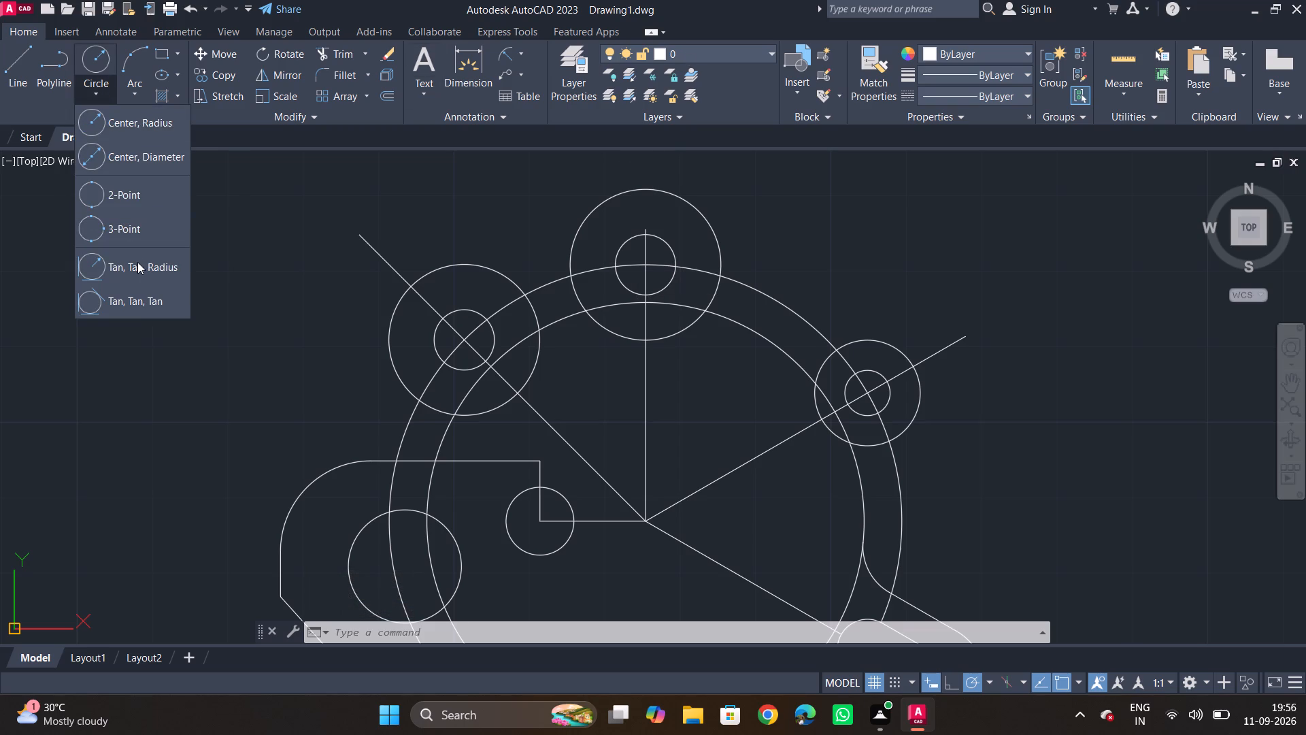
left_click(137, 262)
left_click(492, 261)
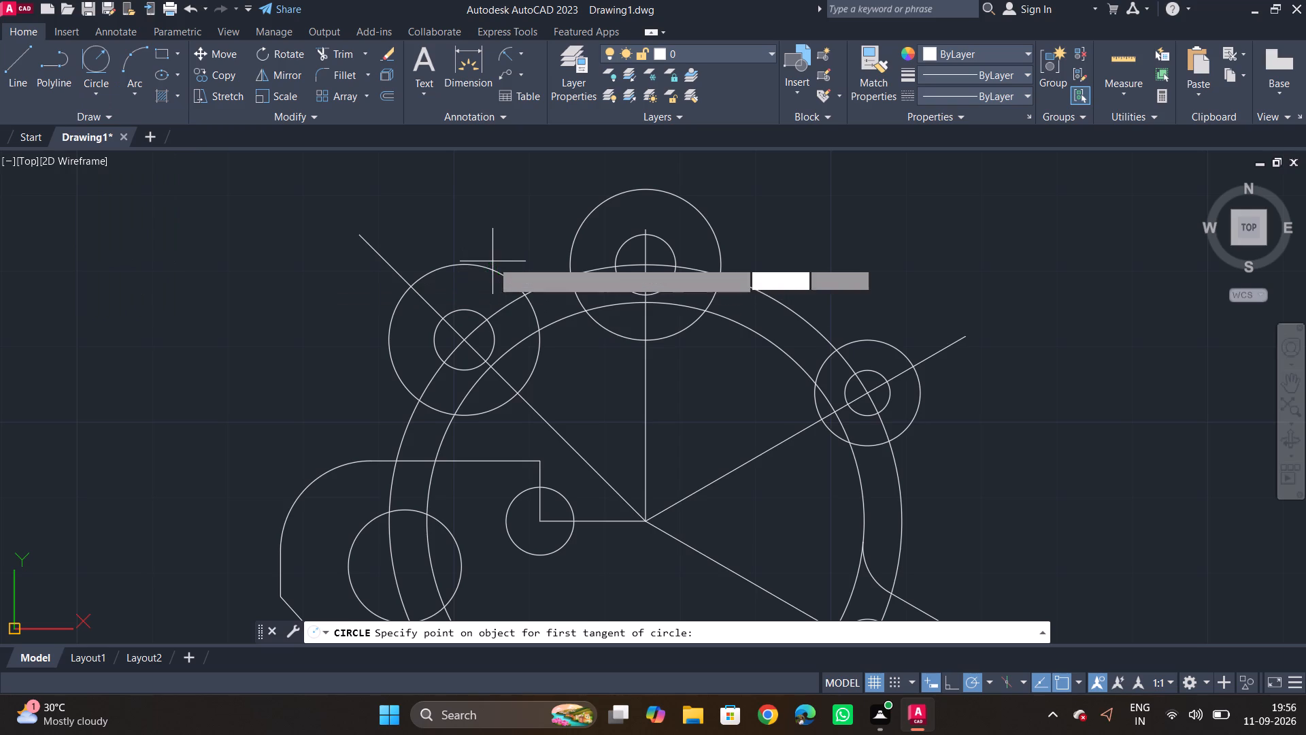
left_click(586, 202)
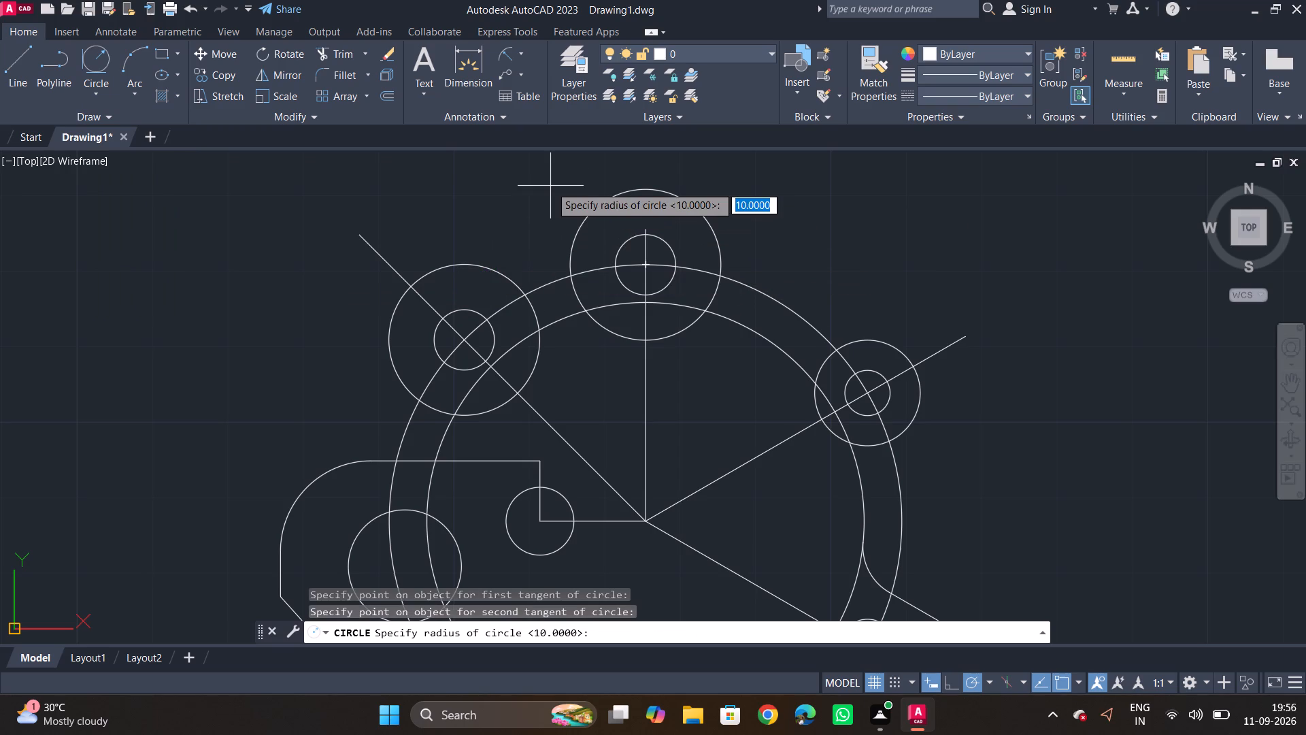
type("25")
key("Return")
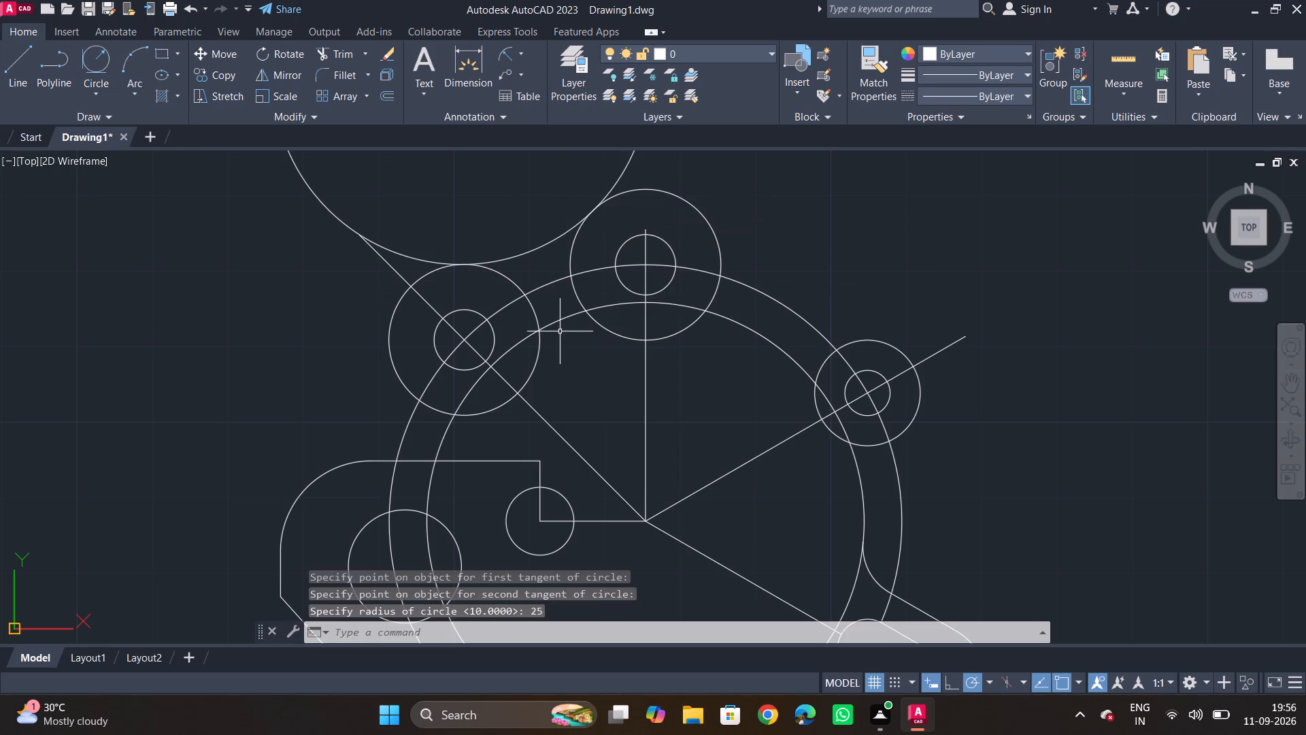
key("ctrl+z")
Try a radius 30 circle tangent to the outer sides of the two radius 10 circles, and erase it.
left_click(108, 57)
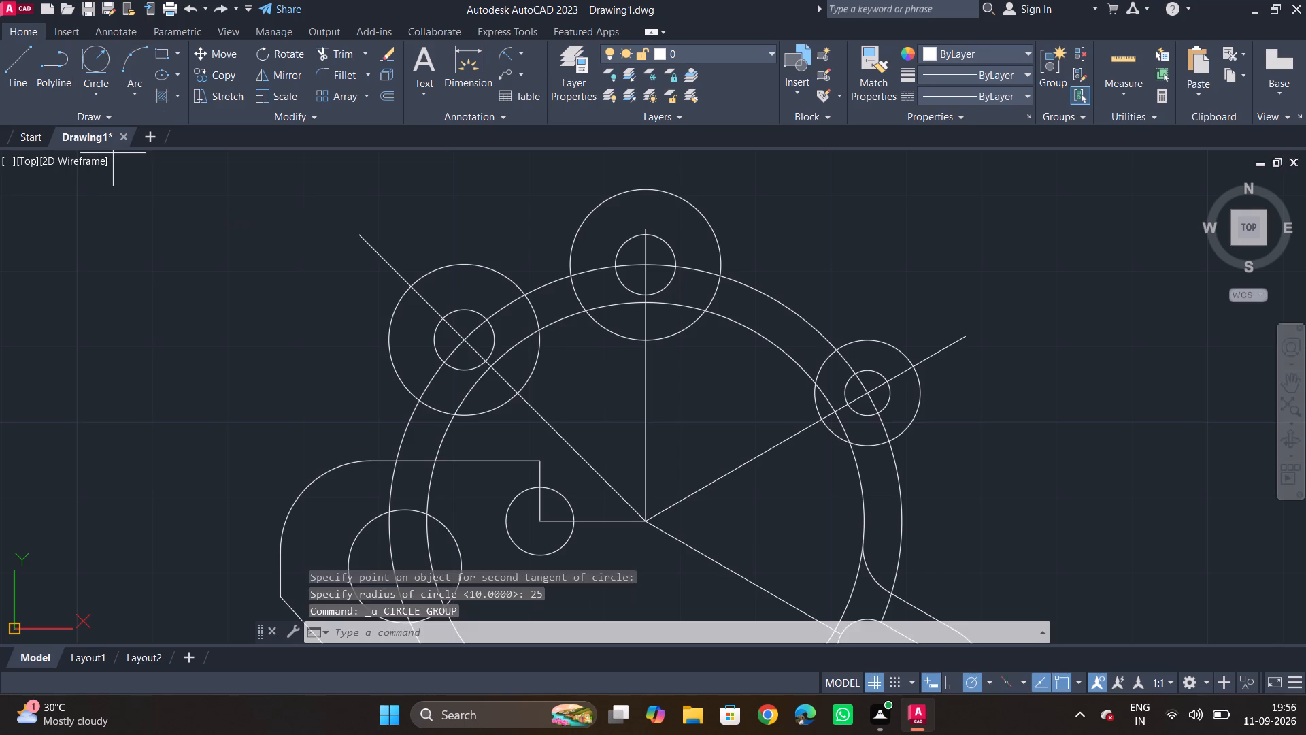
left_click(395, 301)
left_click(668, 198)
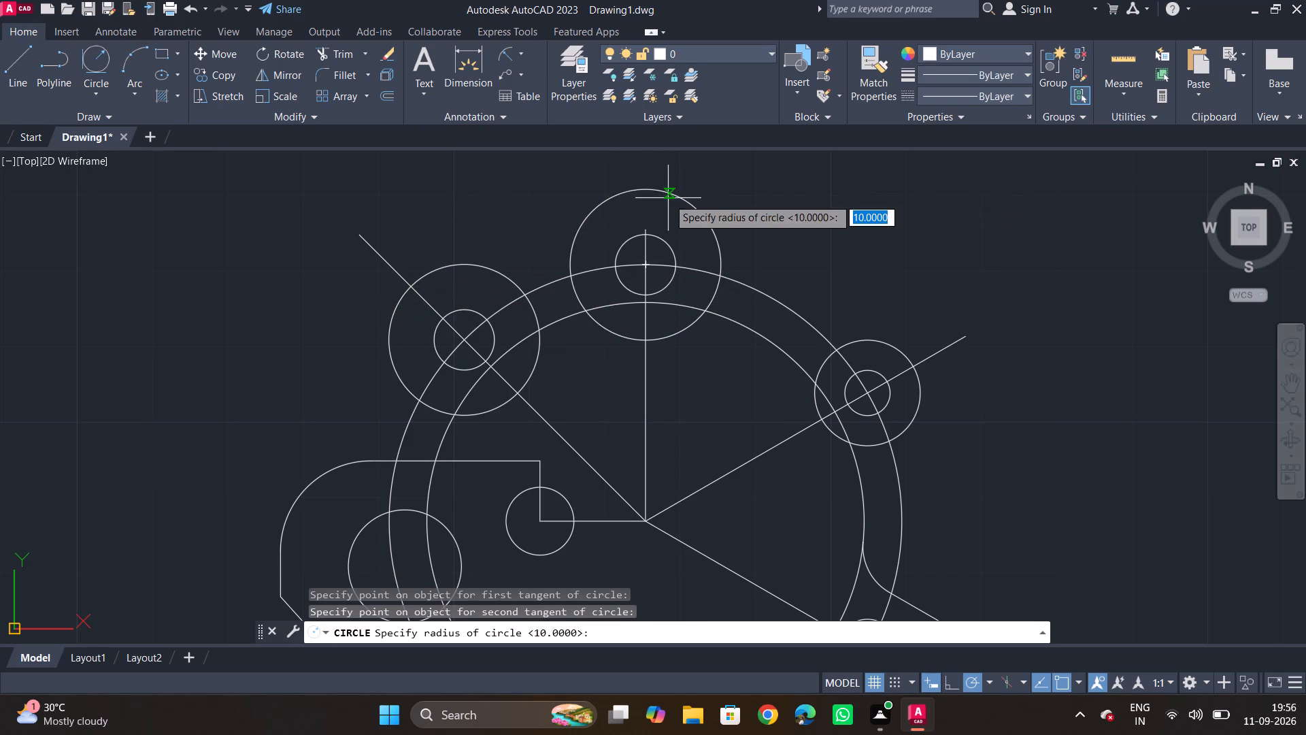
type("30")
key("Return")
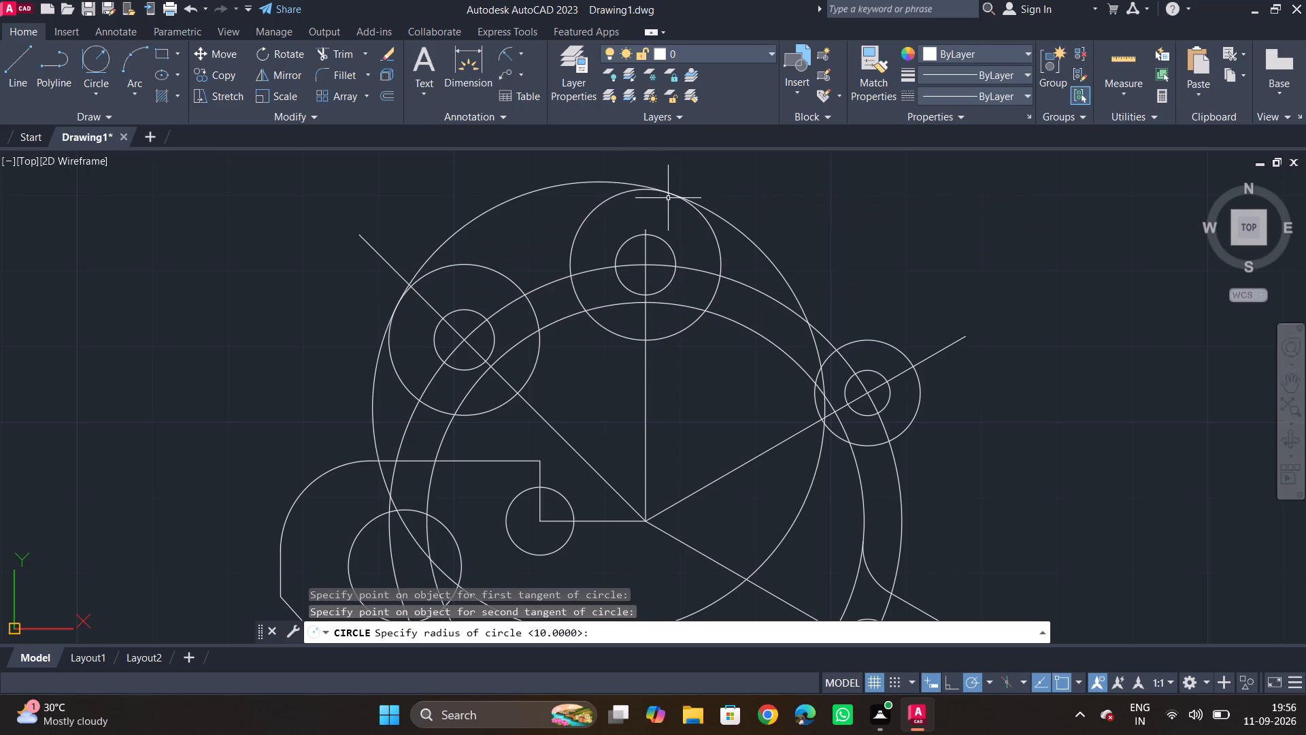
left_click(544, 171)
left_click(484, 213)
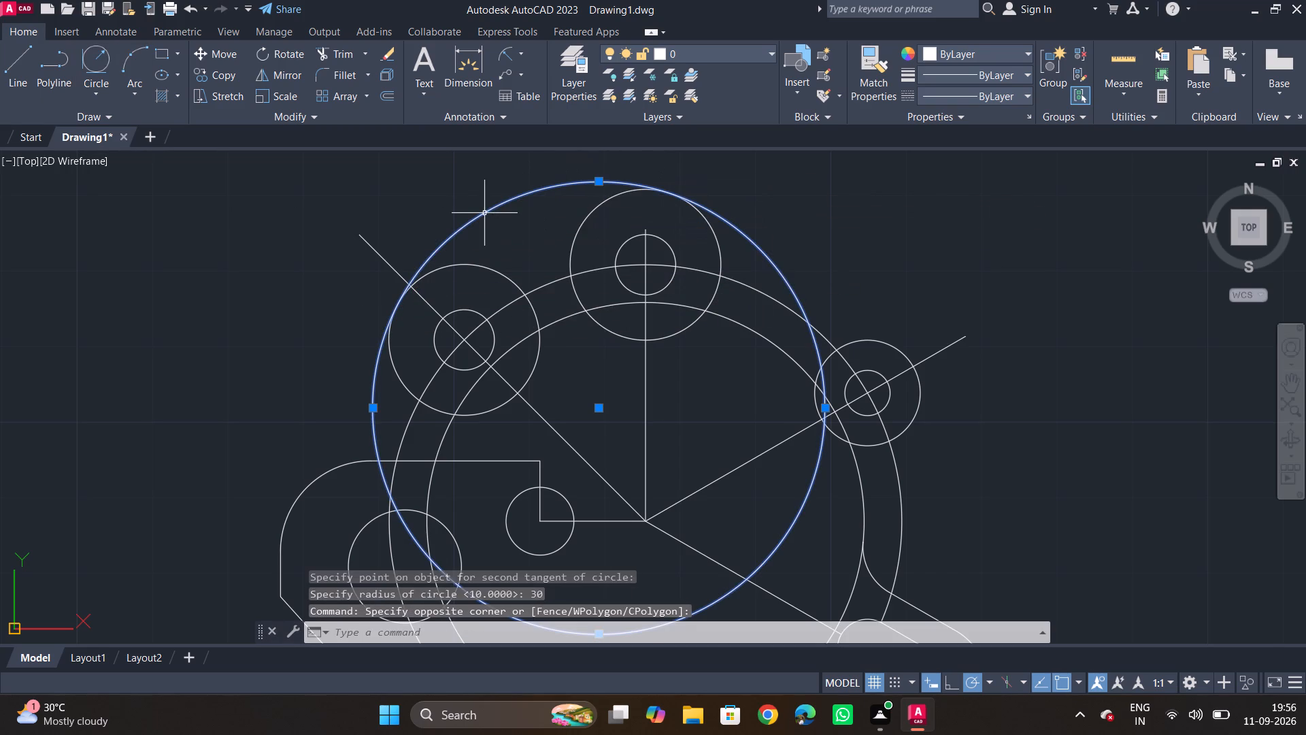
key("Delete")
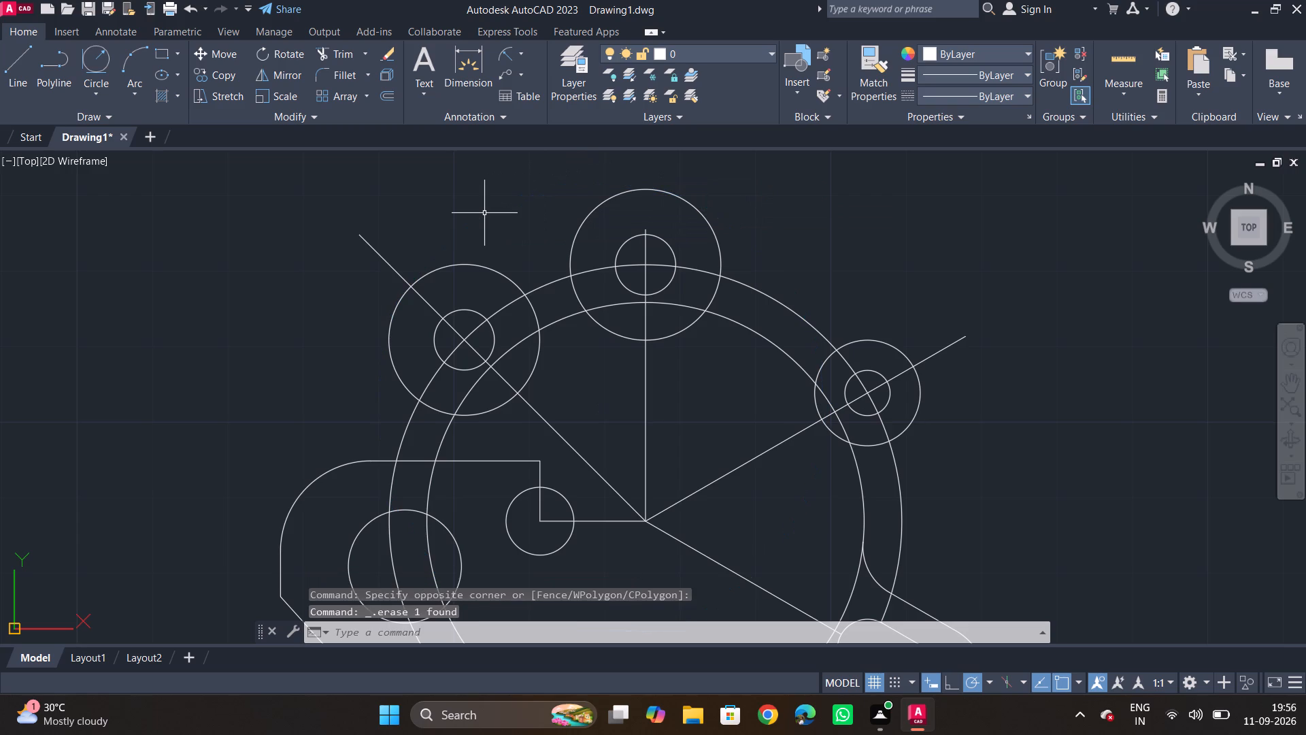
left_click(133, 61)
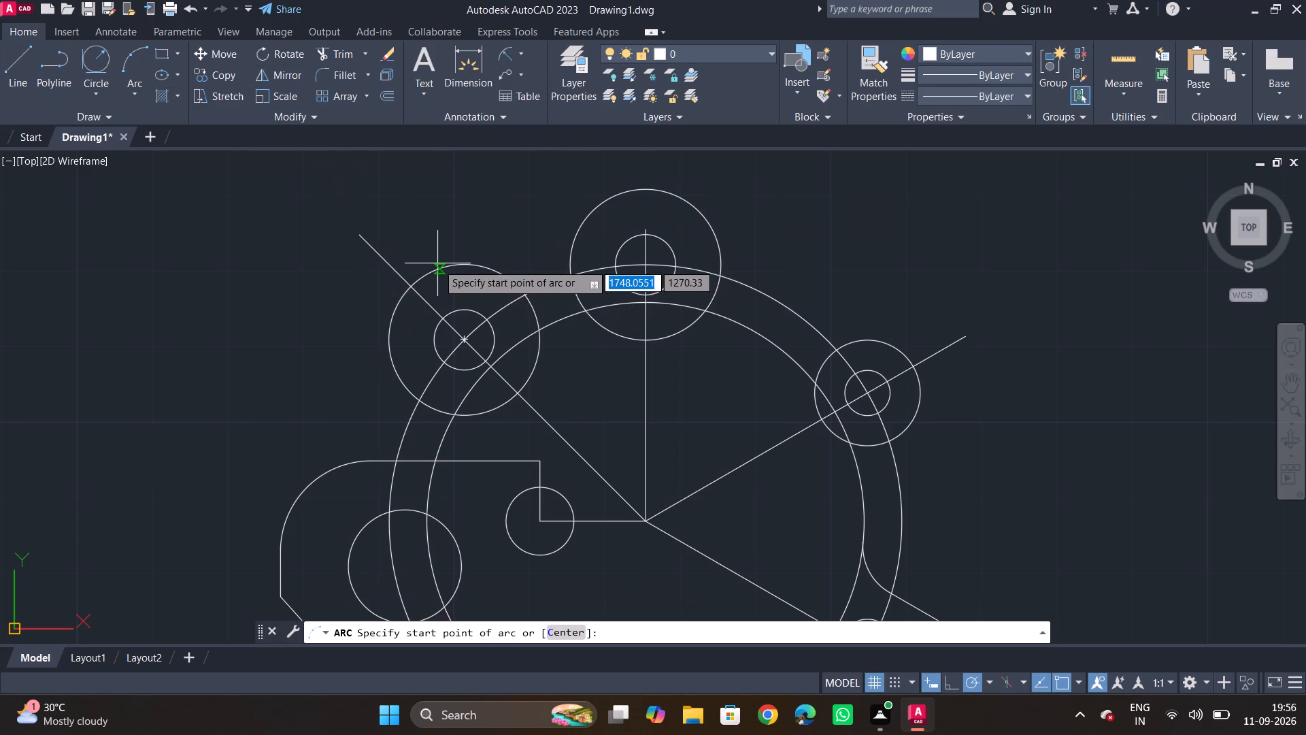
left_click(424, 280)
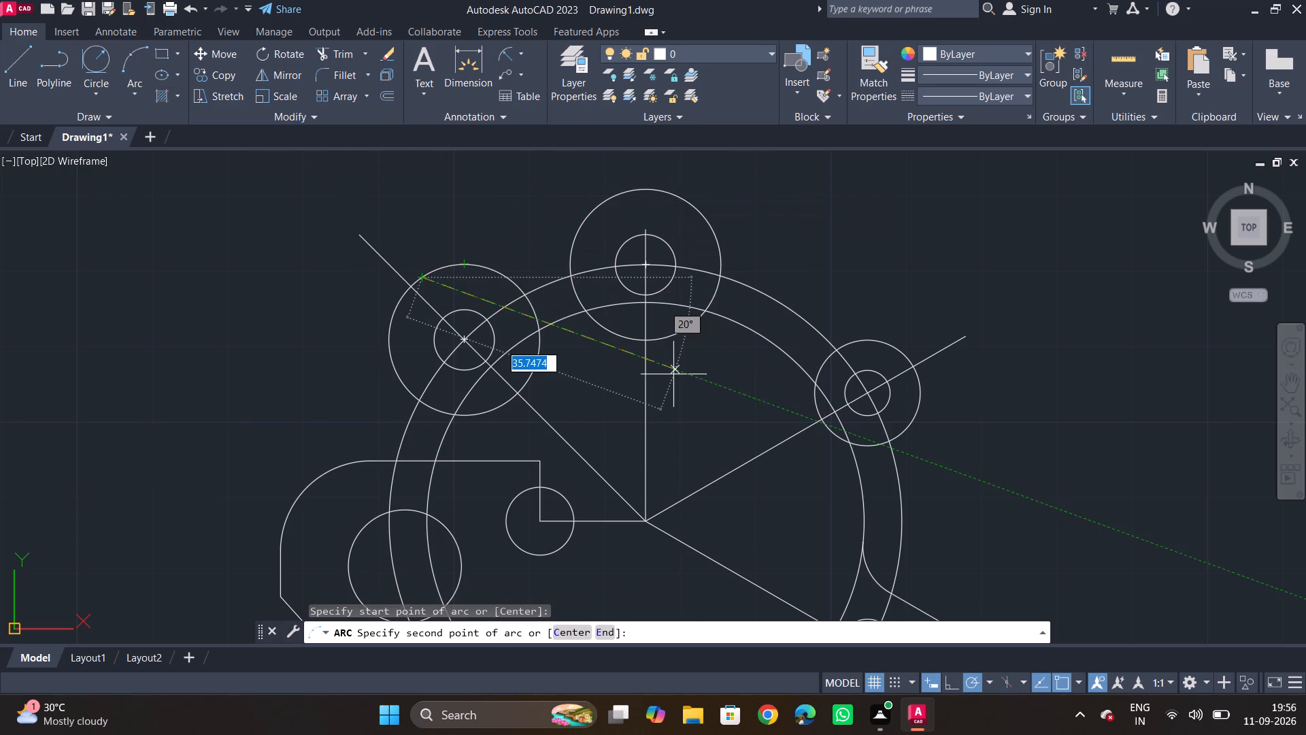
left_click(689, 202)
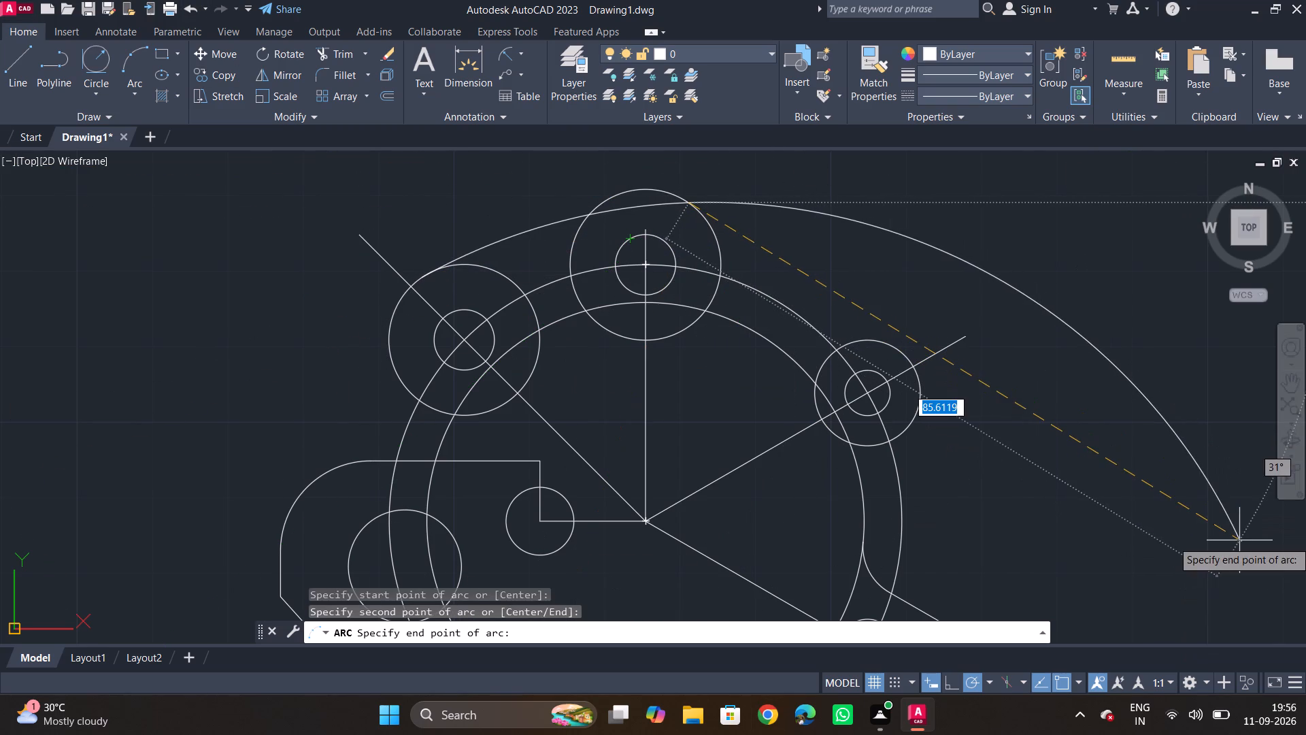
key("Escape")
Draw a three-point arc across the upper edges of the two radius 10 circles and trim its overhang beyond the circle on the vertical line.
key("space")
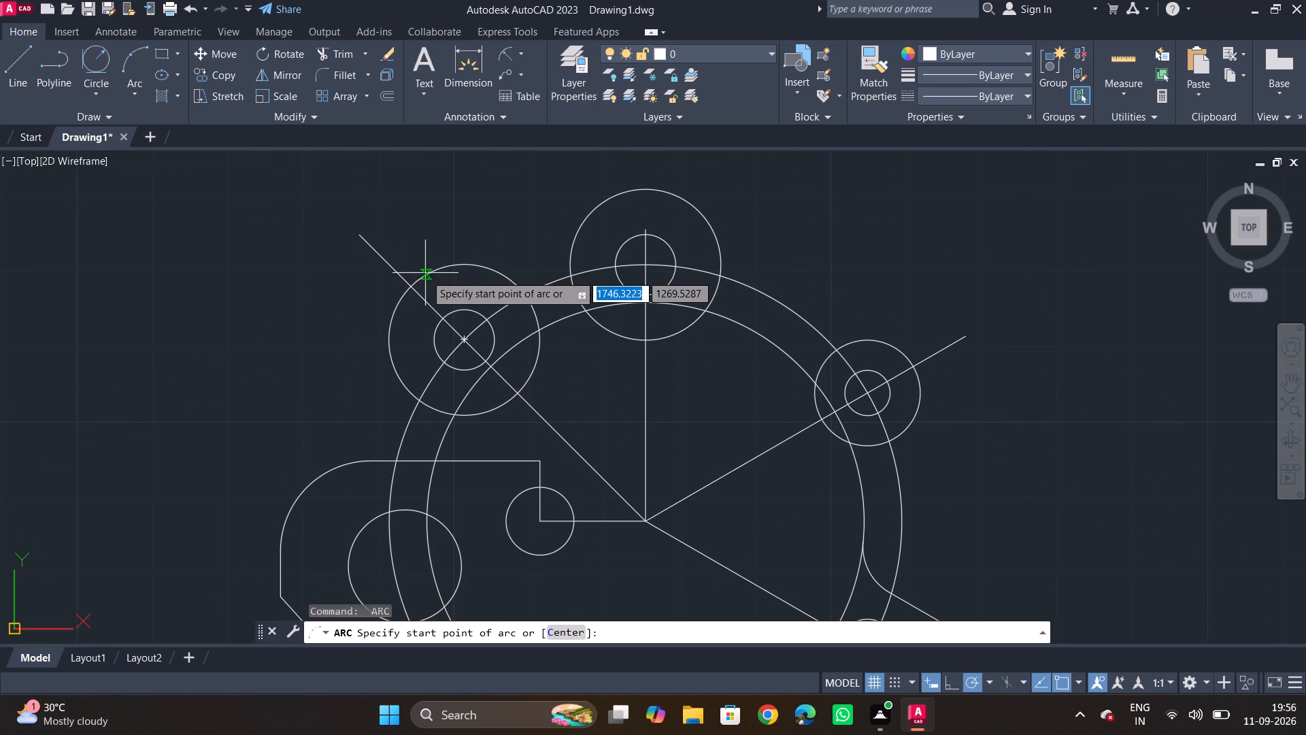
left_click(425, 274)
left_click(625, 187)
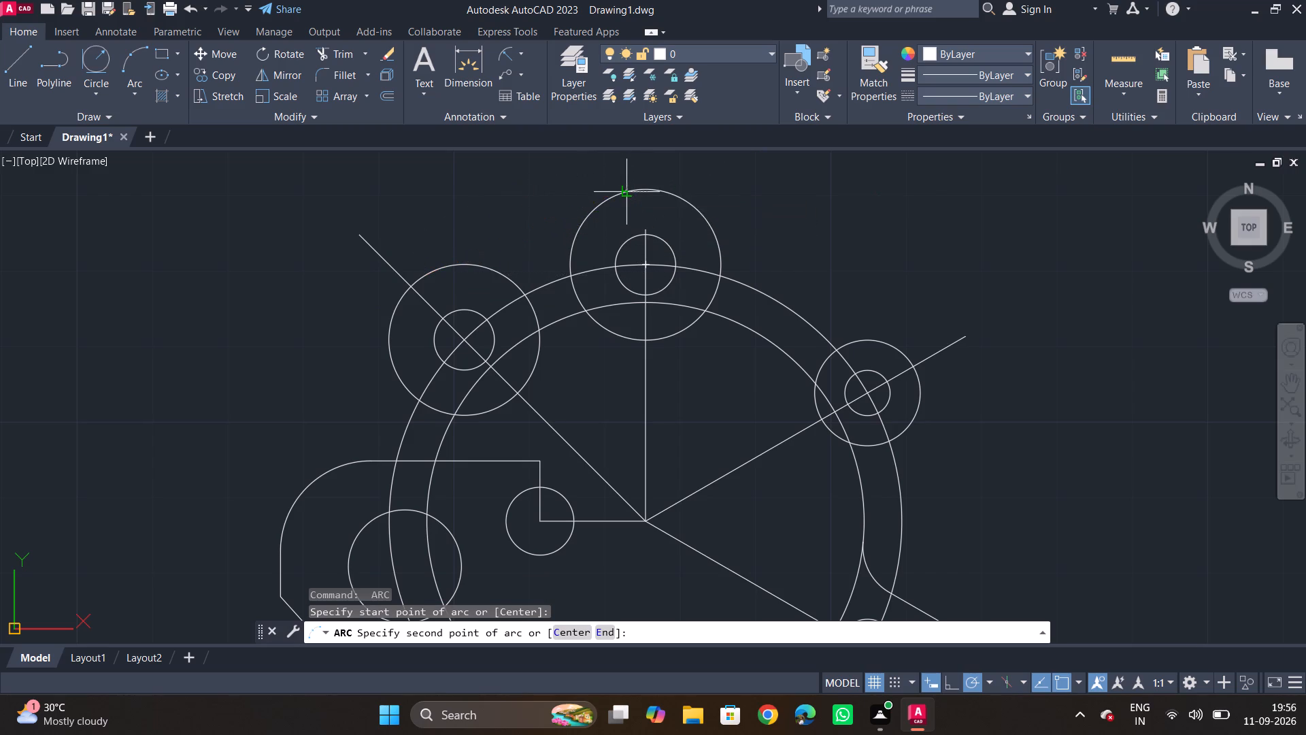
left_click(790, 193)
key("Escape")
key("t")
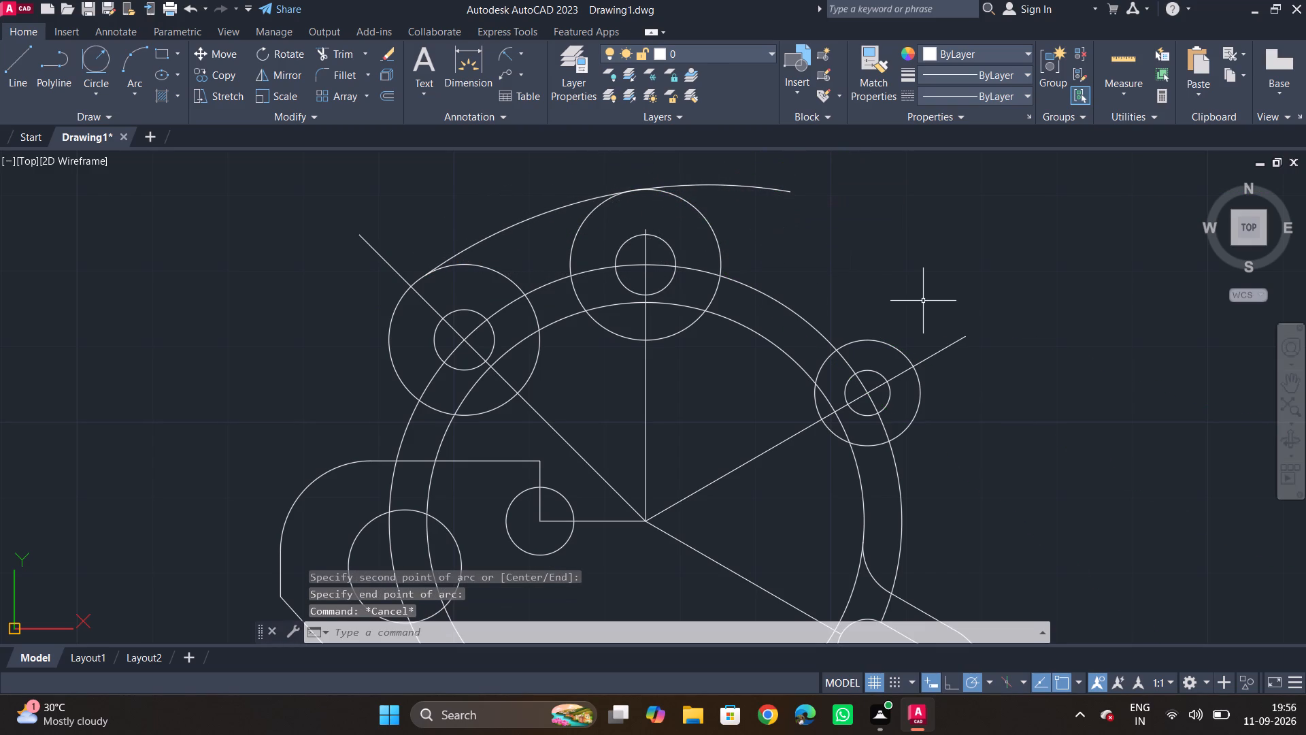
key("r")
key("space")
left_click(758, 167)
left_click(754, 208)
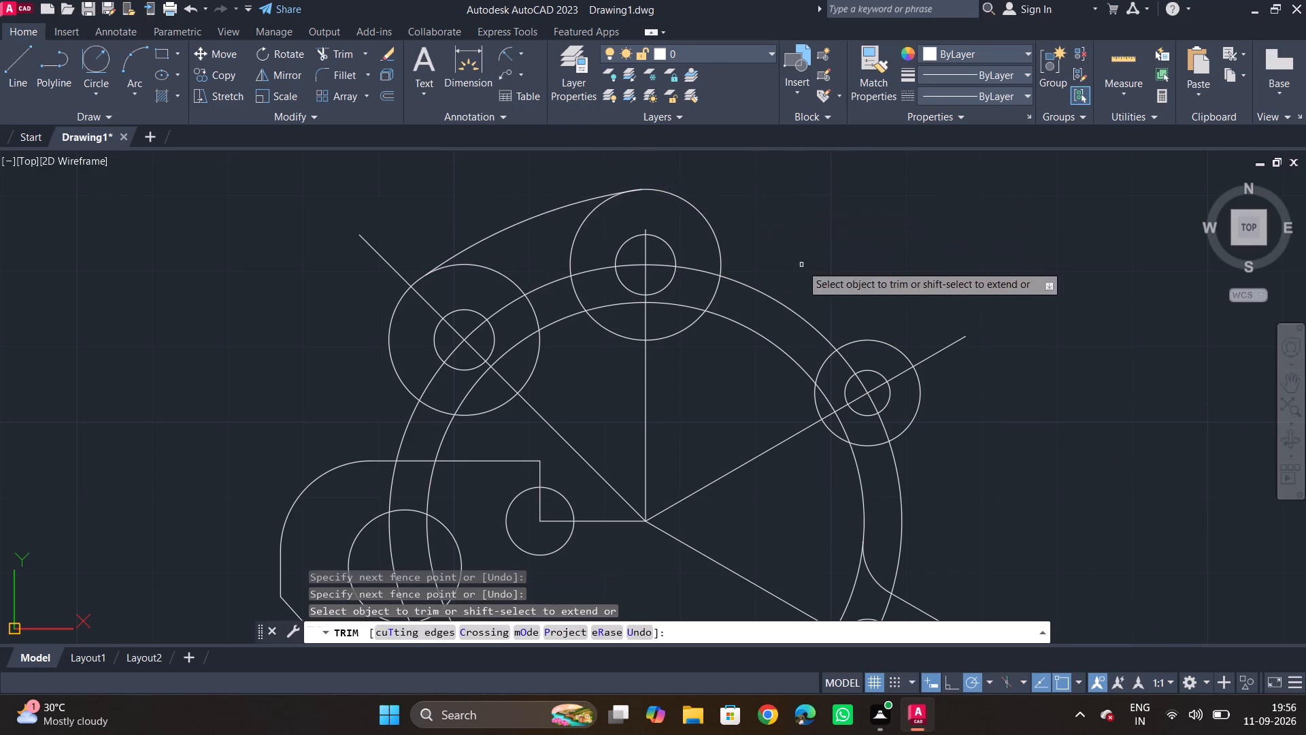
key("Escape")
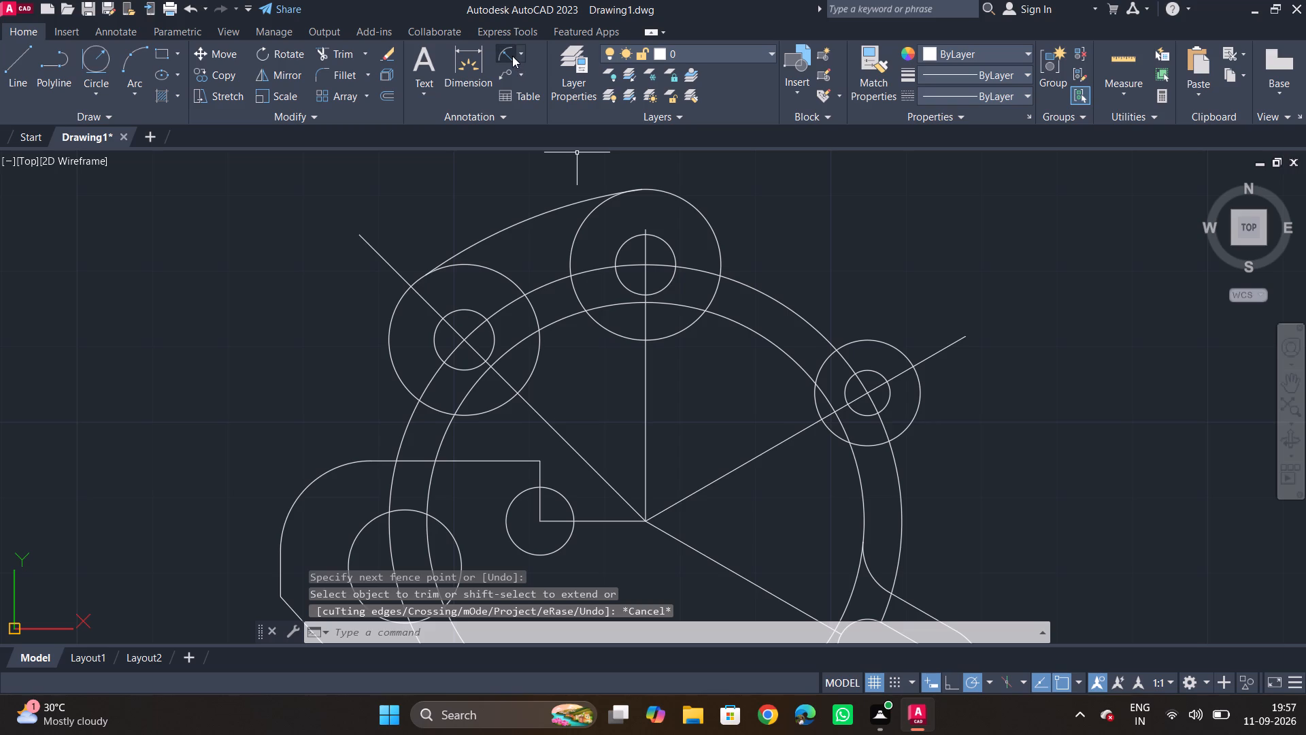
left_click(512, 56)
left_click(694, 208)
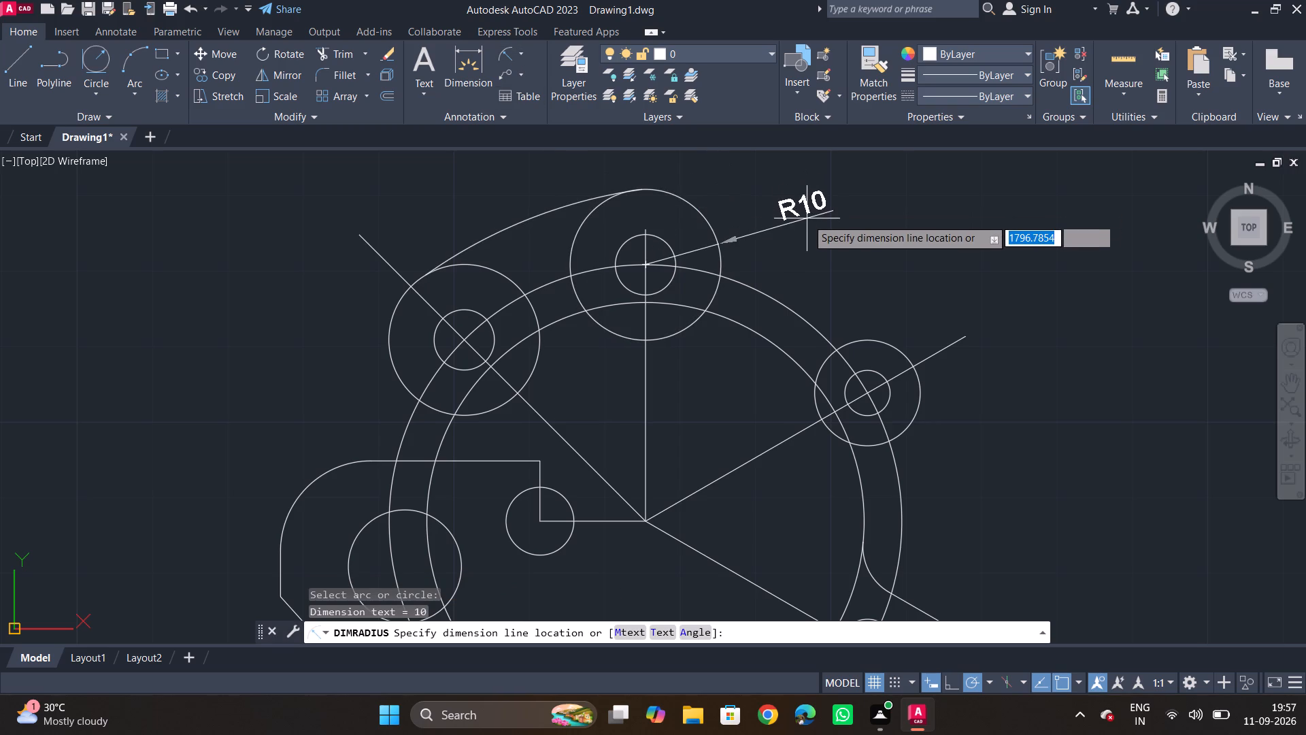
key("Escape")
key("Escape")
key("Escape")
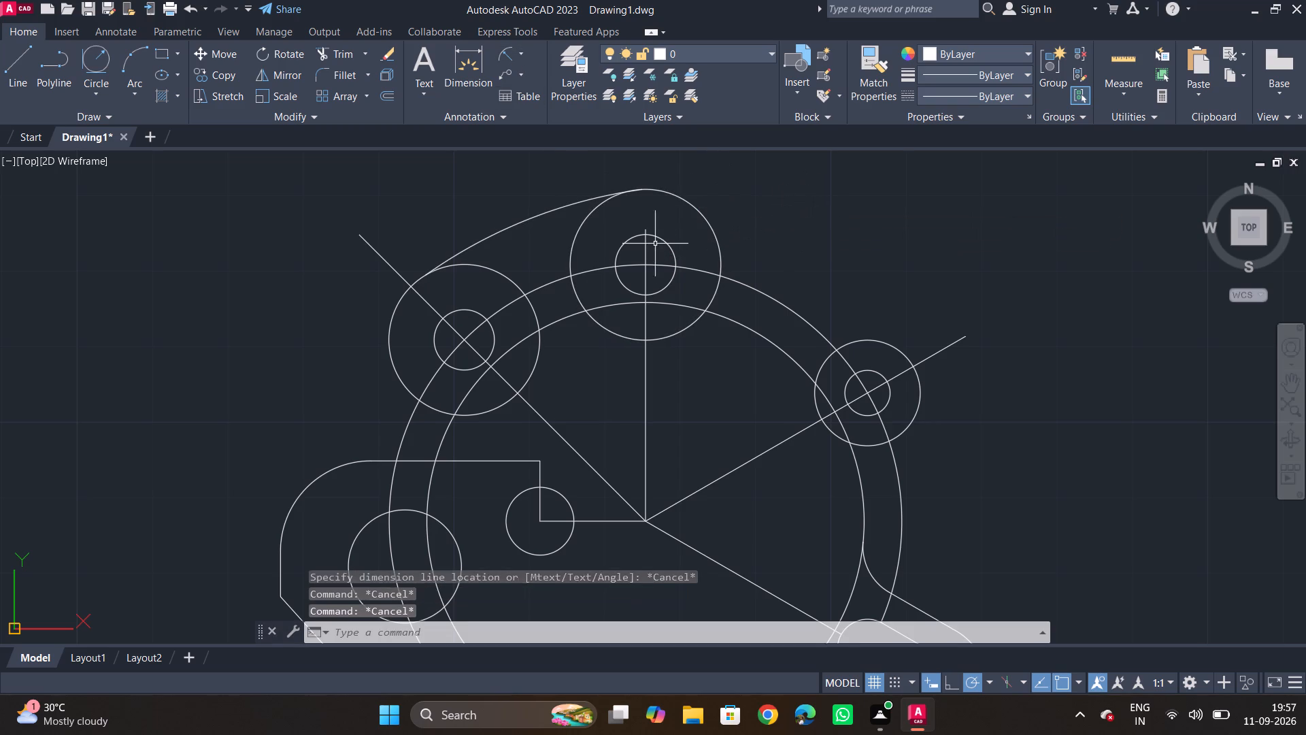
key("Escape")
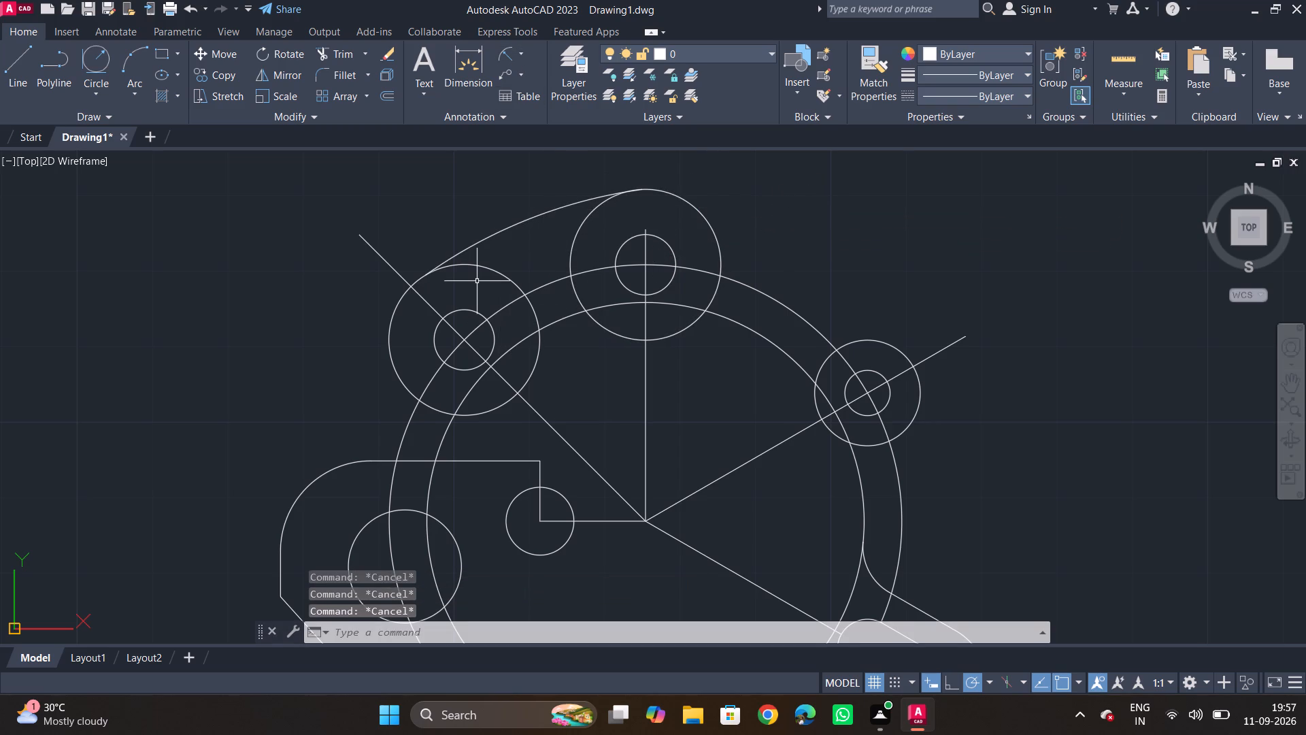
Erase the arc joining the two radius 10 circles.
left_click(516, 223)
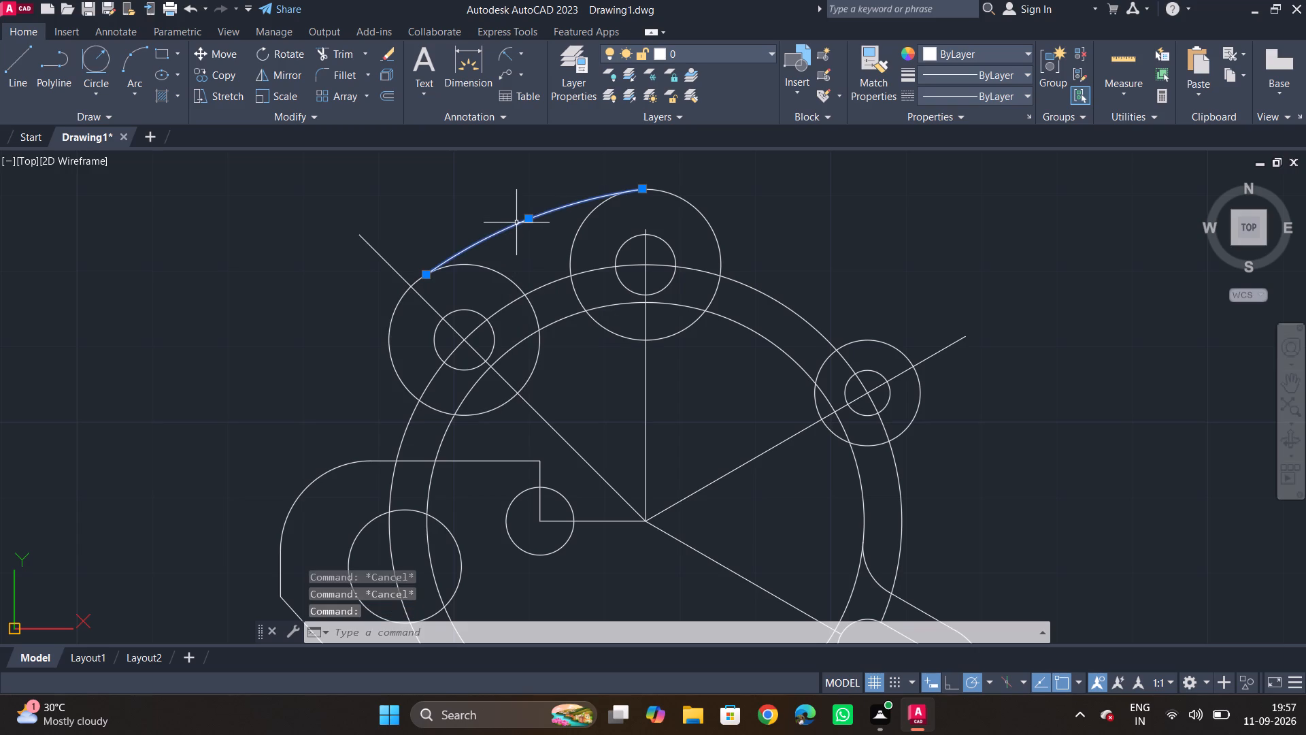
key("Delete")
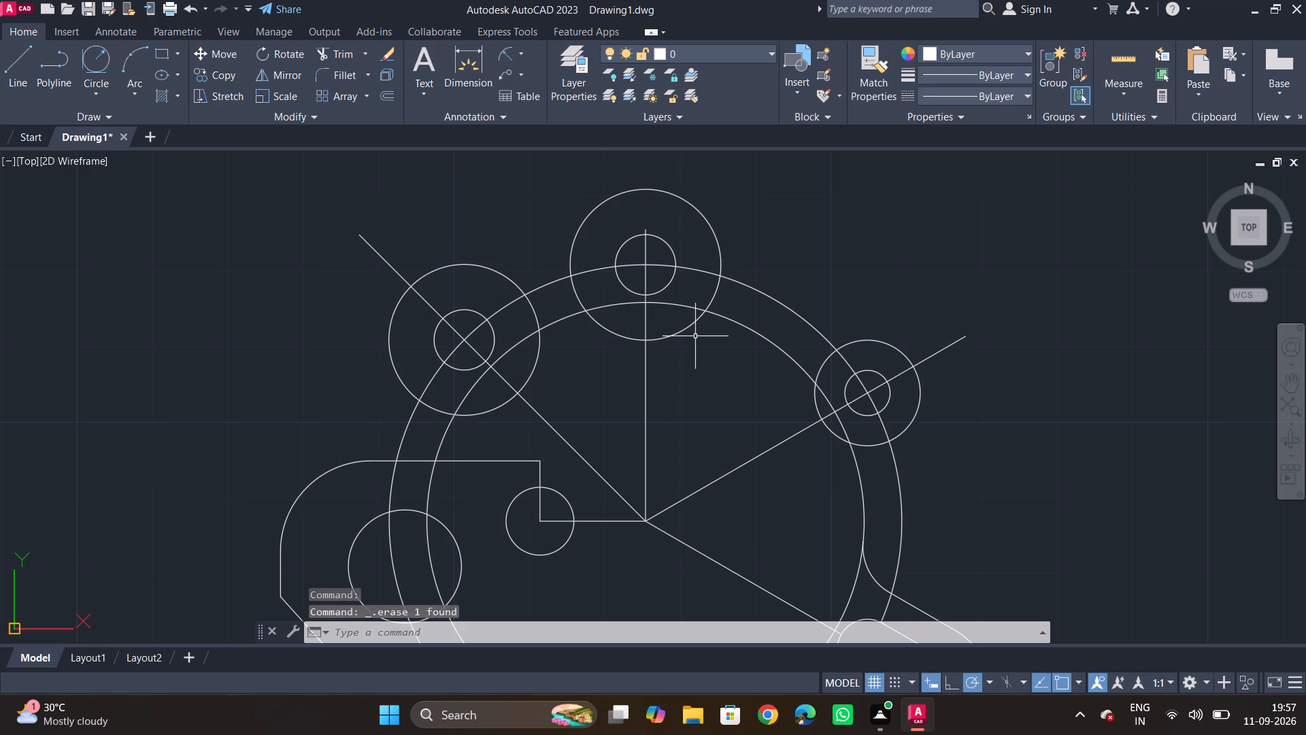
Draw a radius 38 circle from the main centre to the top of the radius 4 circle on the vertical line.
key("c")
key("space")
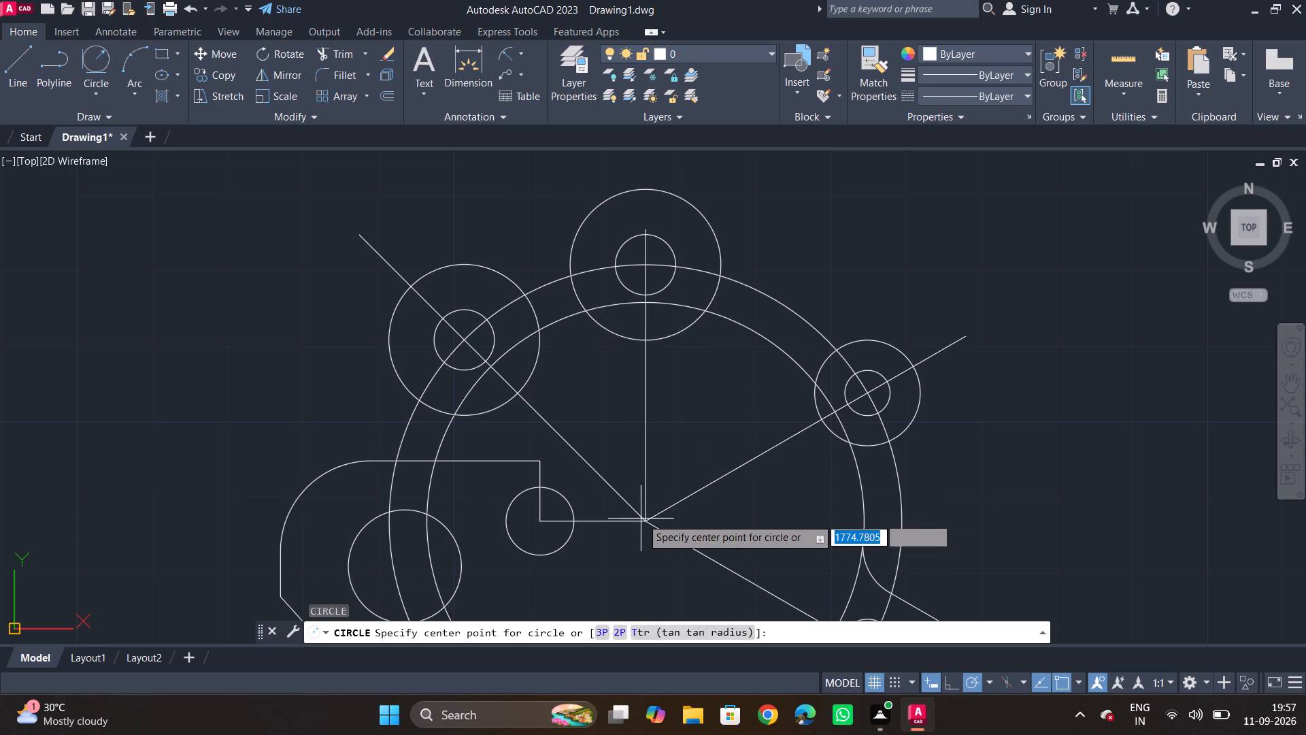
left_click(641, 518)
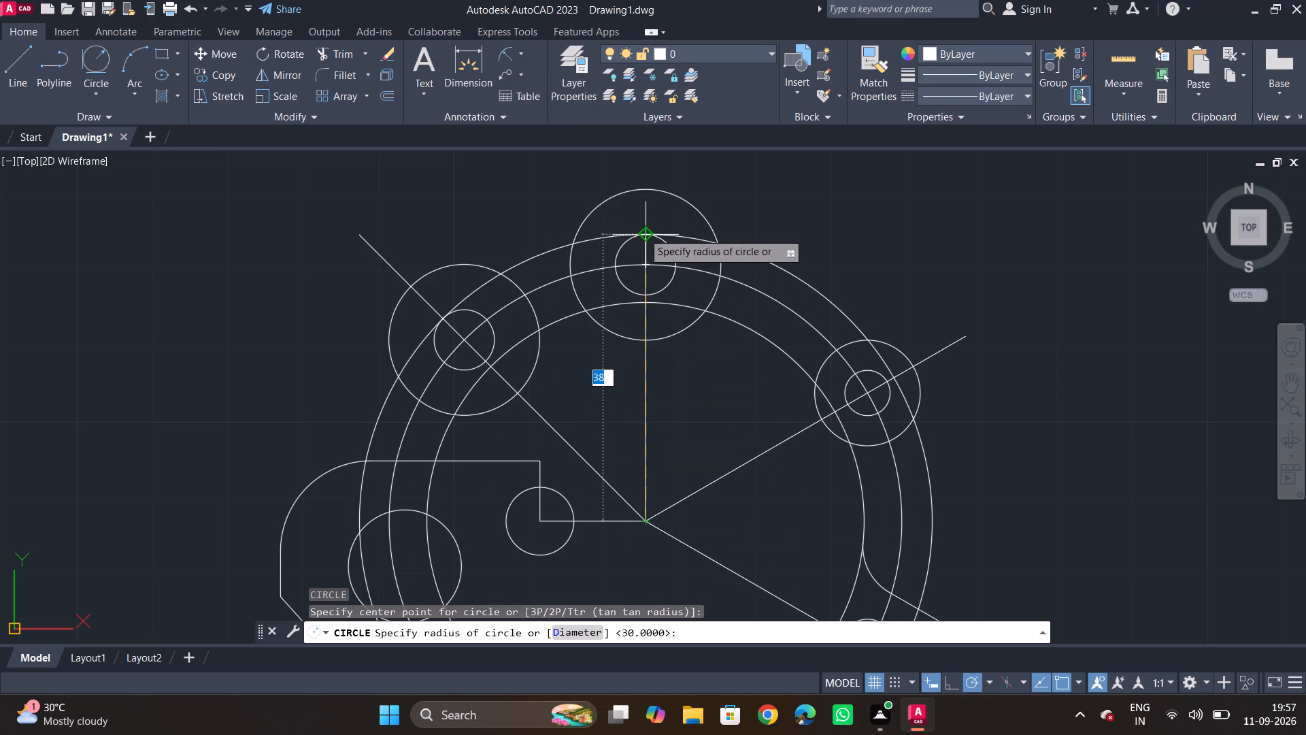
left_click(648, 231)
key("grave")
scroll(466, 313, "up", 2)
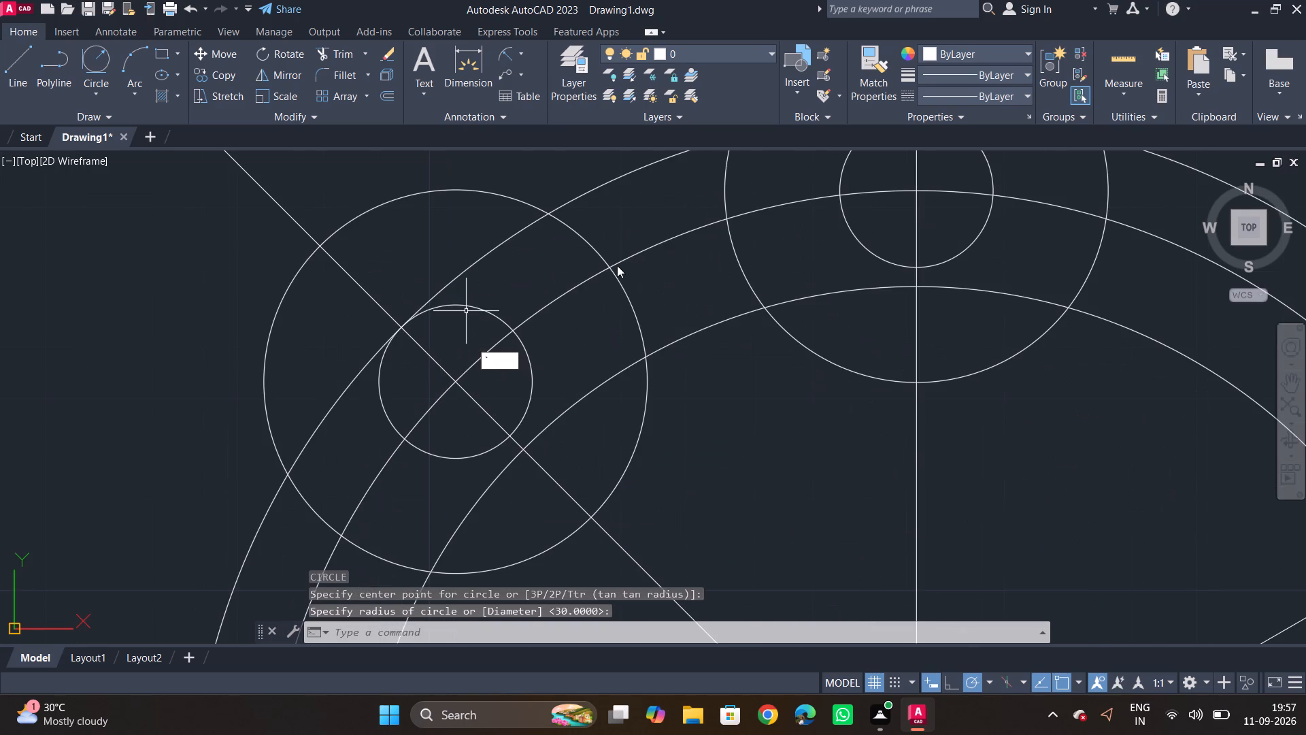
key("Escape")
key("Escape")
Trim the radius 38 circle outside the two radius 10 circles and erase its remaining lower part, keeping the stretch joining those circles.
middle_click_drag(733, 414, 694, 355)
scroll(694, 355, "down", 3)
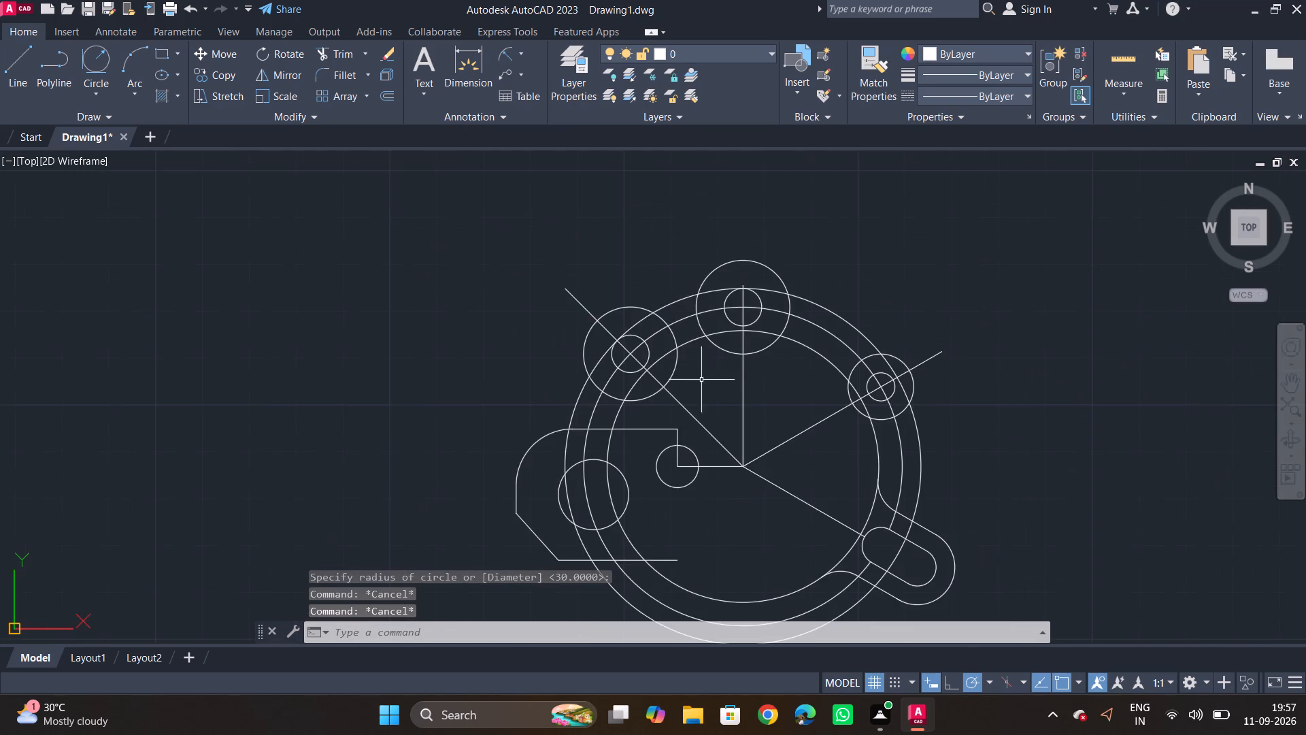
middle_click_drag(703, 382, 608, 338)
scroll(615, 338, "up", 1)
middle_click_drag(666, 342, 650, 419)
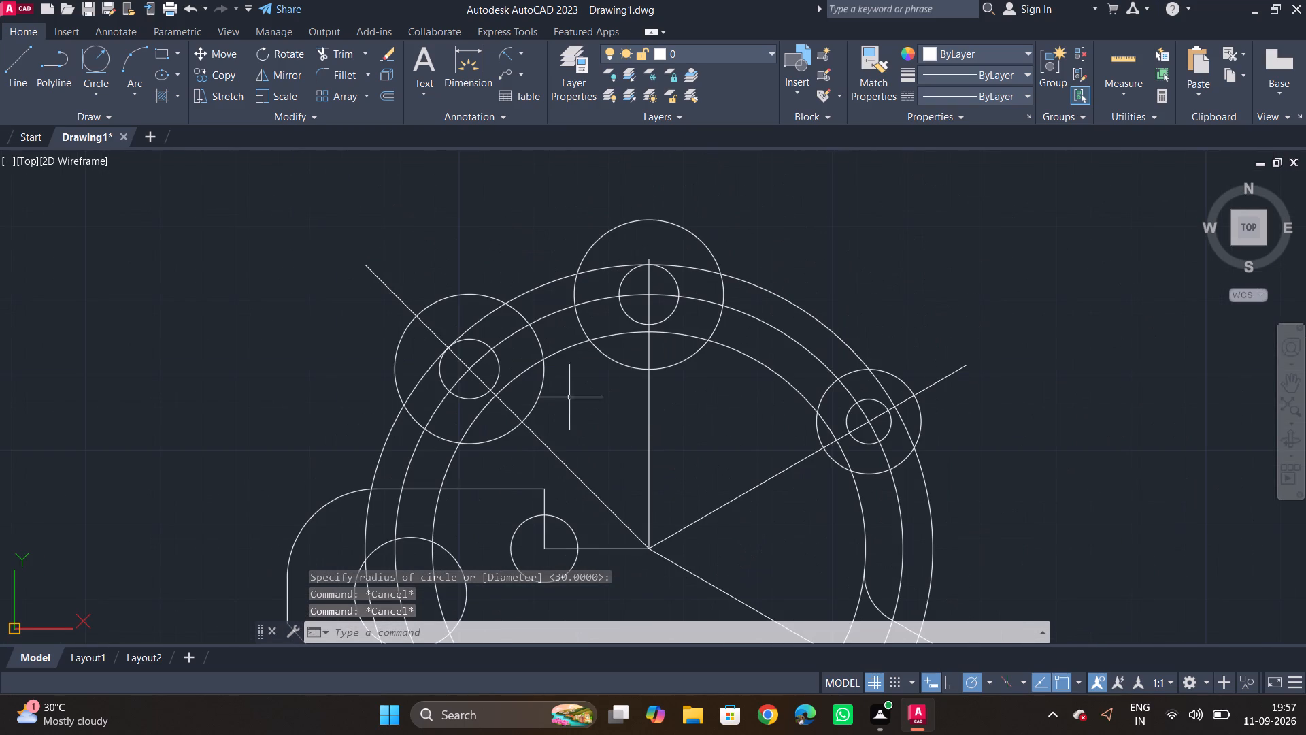
key("t")
key("r")
key("space")
left_click(389, 438)
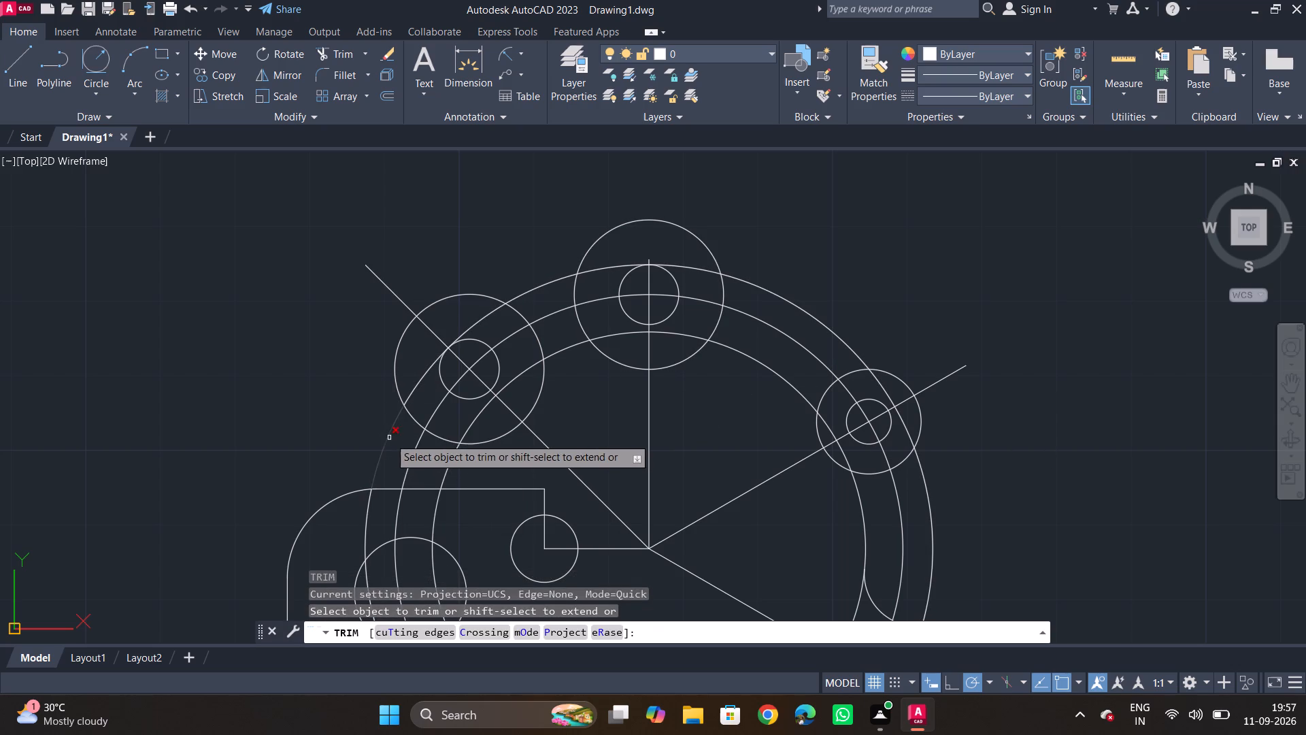
left_click(773, 291)
key("Escape")
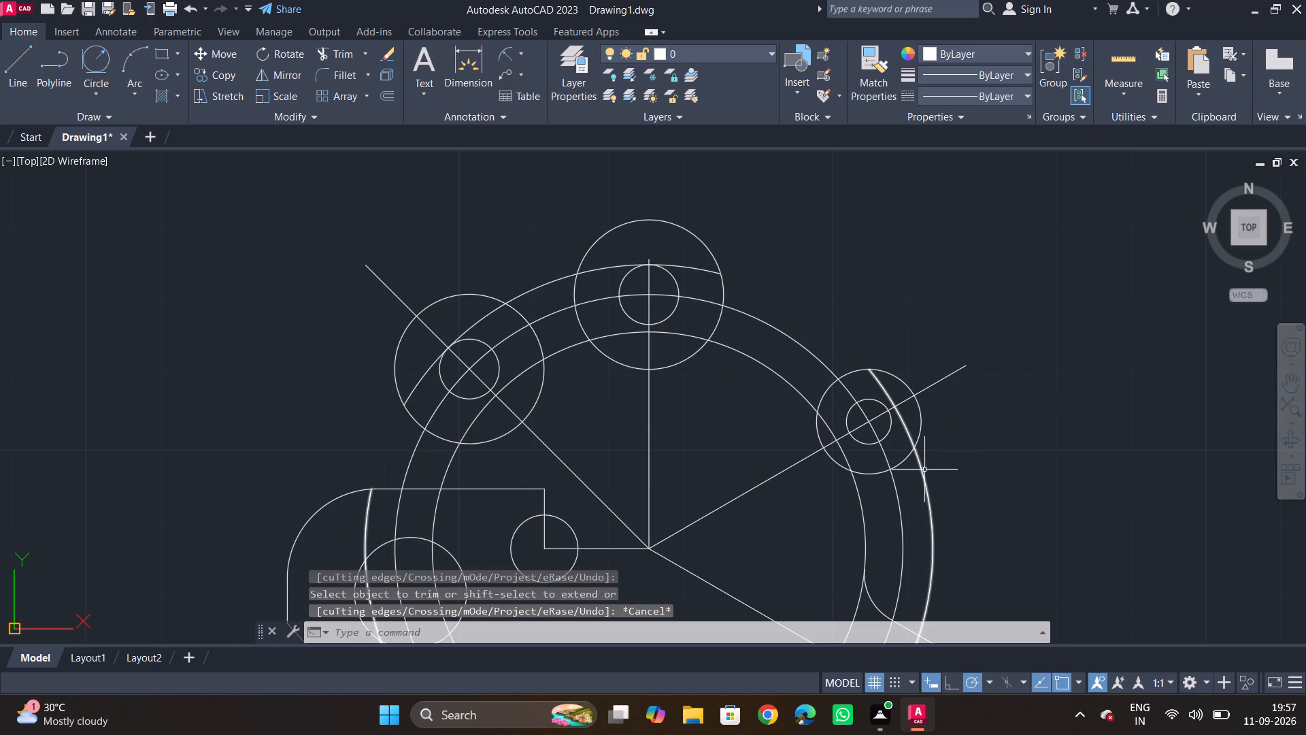
left_click(924, 470)
key("Delete")
Trim both ends of the radius 38 arc back to the 135° line and the vertical line.
scroll(676, 289, "up", 1)
middle_click_drag(686, 295, 692, 306)
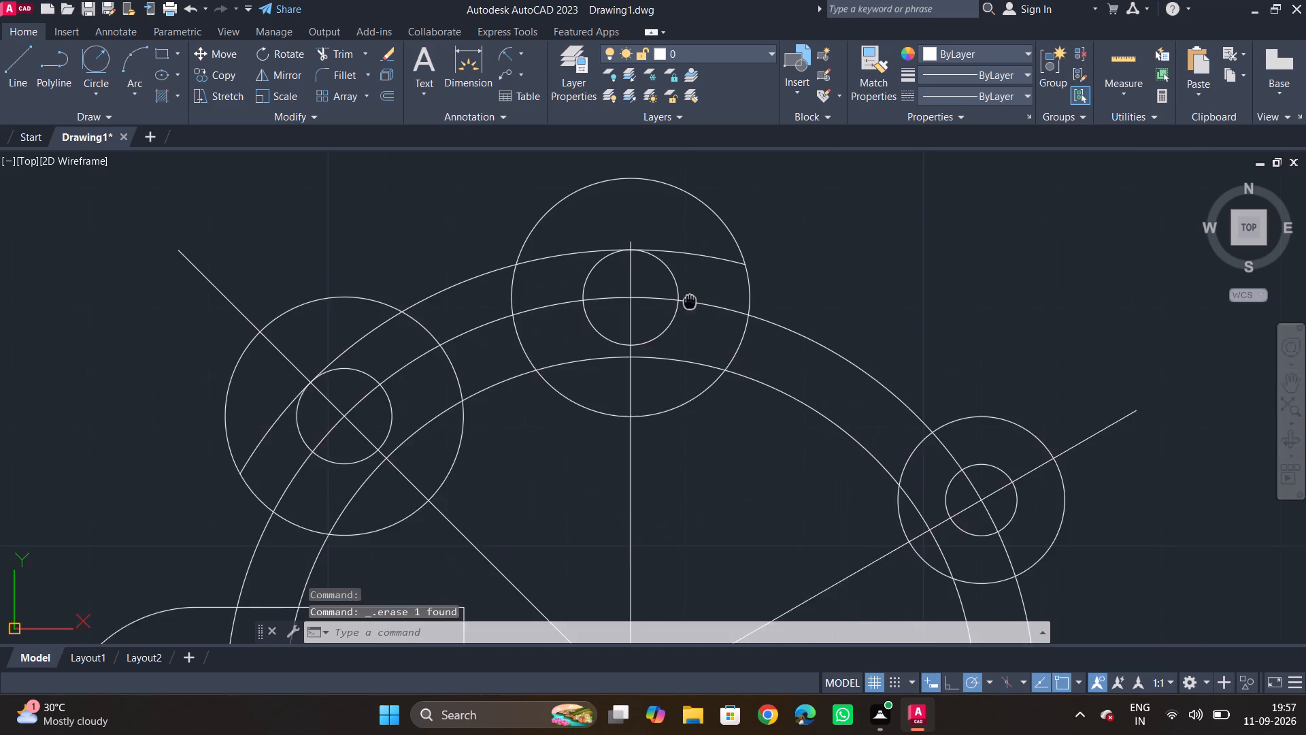
middle_click_drag(692, 306, 702, 321)
key("Escape")
key("t")
key("r")
key("space")
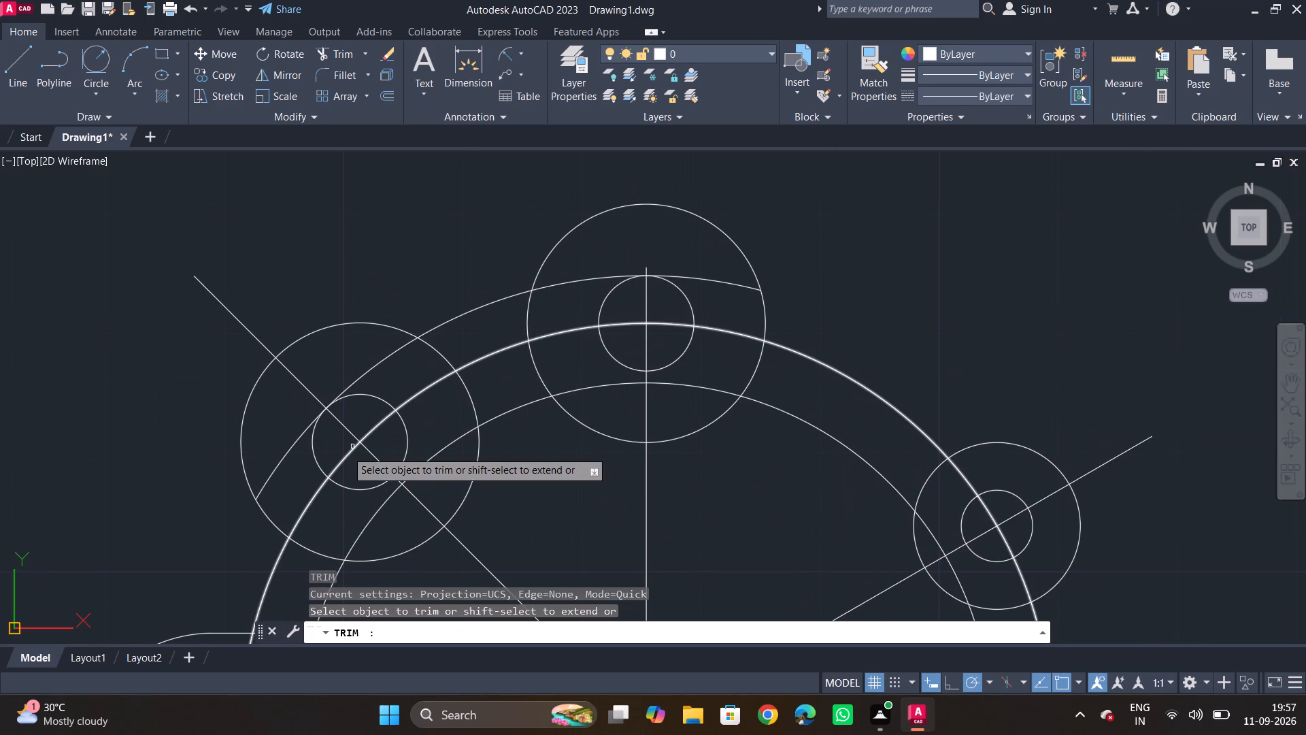
left_click(273, 476)
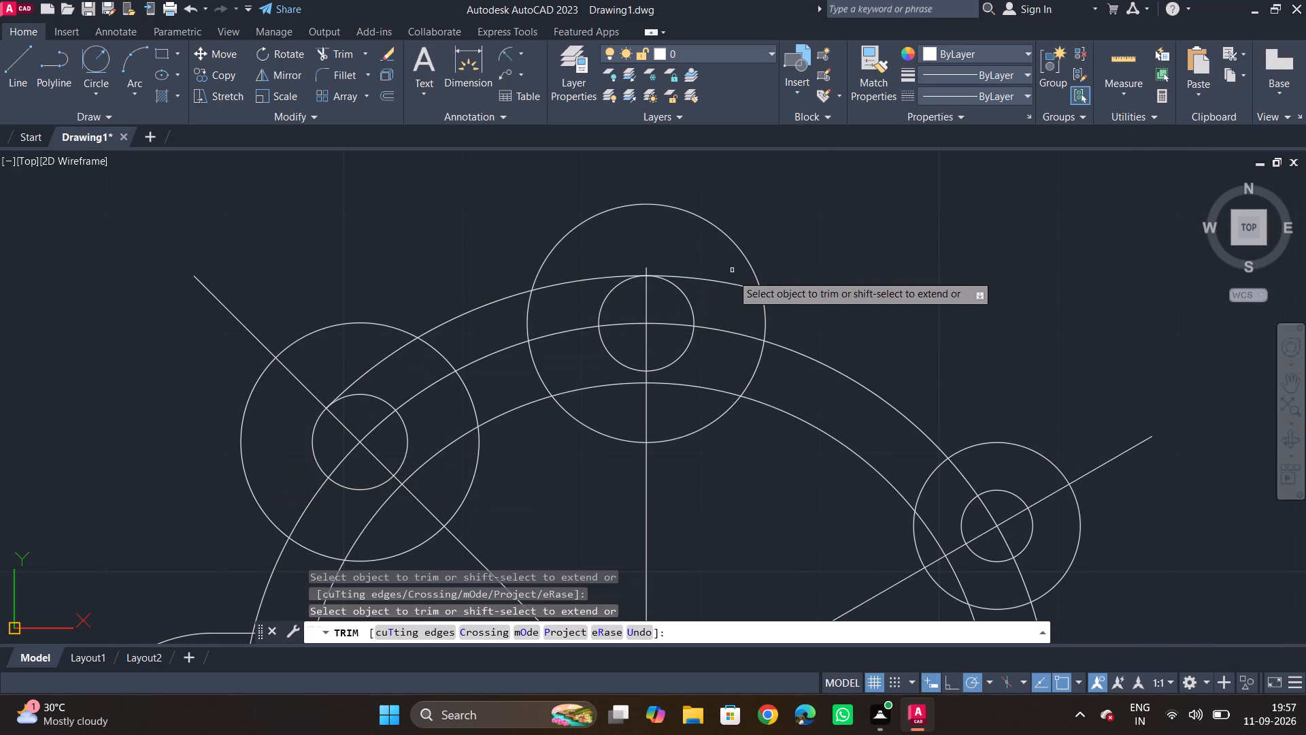
left_click(731, 282)
key("Escape")
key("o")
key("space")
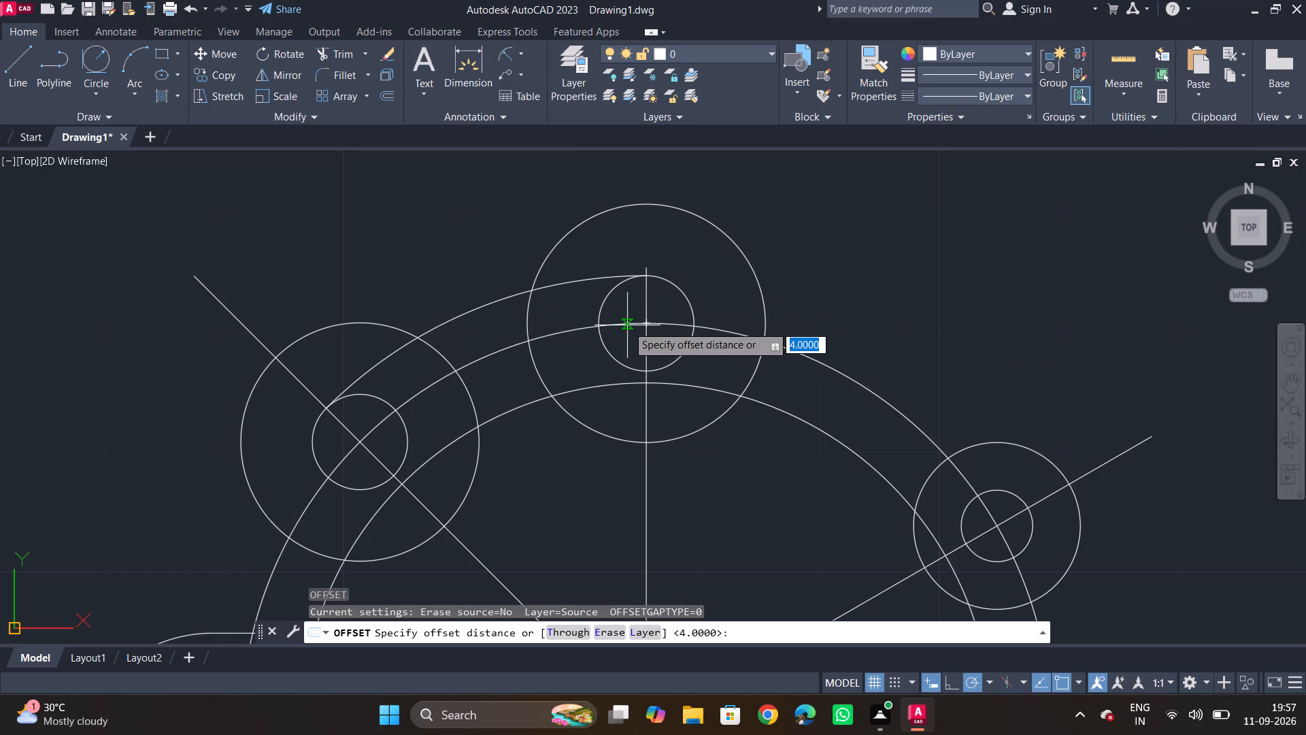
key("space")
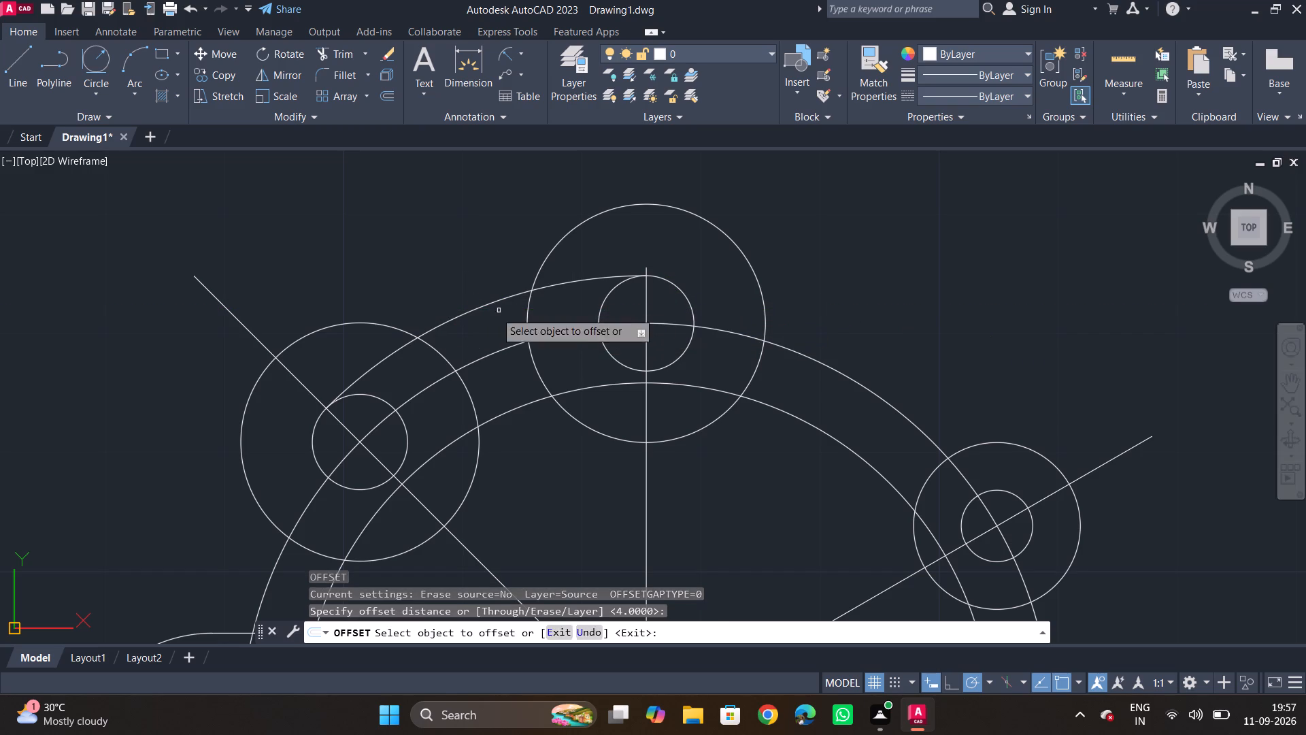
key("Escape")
Offset the radius 38 arc outward by the distance between the tops of the radius 4 and radius 10 circles on the vertical line.
left_click(486, 312)
left_click(464, 284)
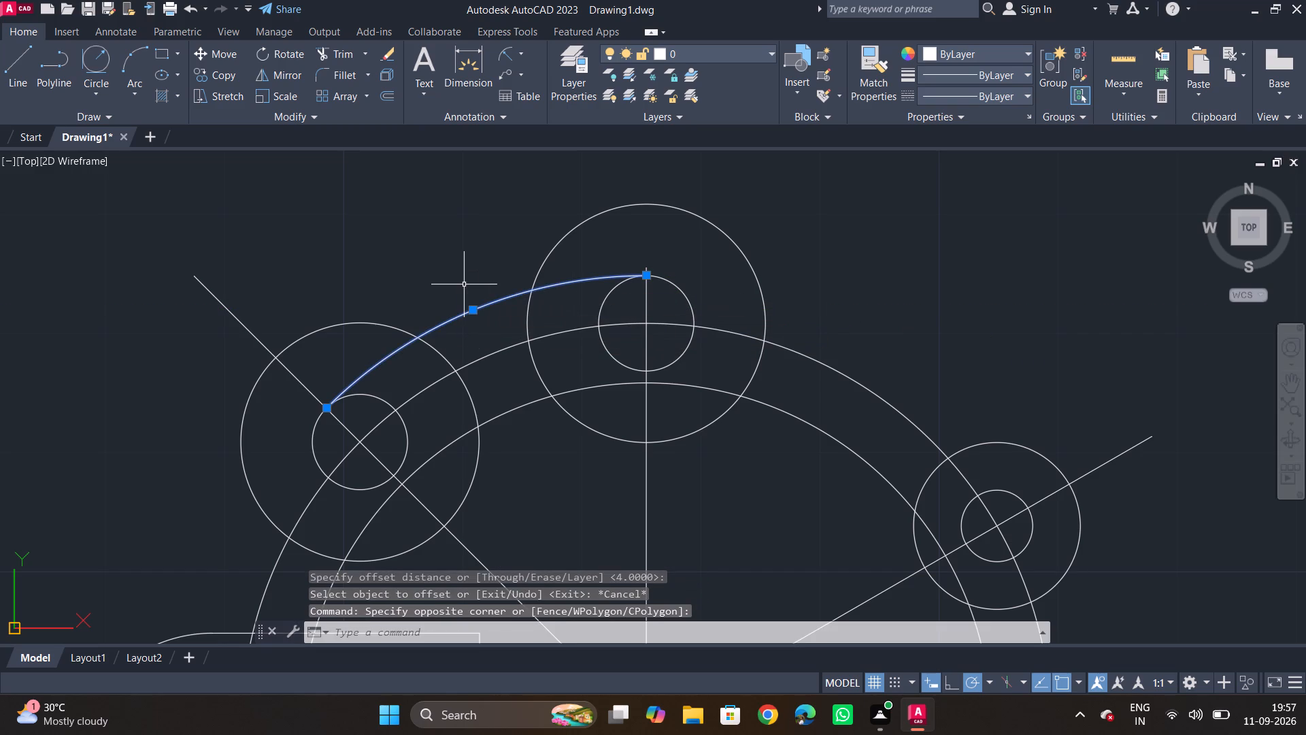
type("O")
key("space")
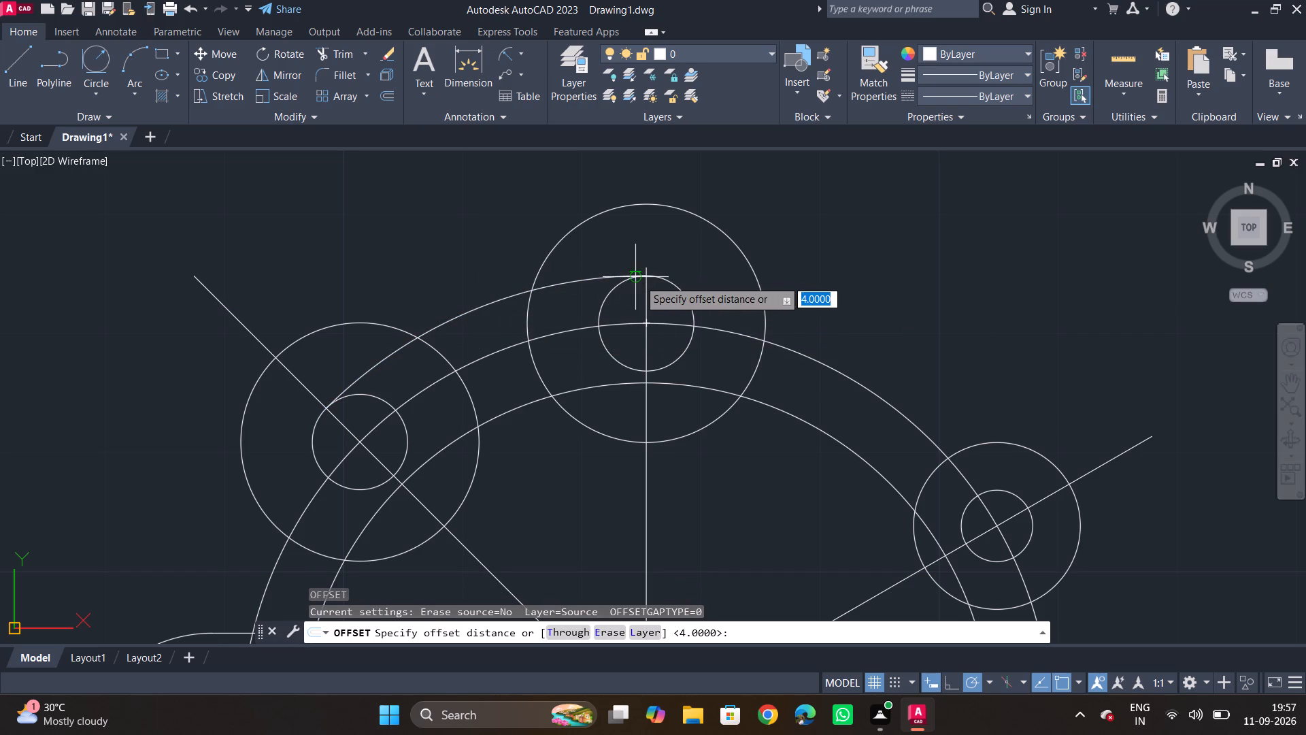
left_click(645, 280)
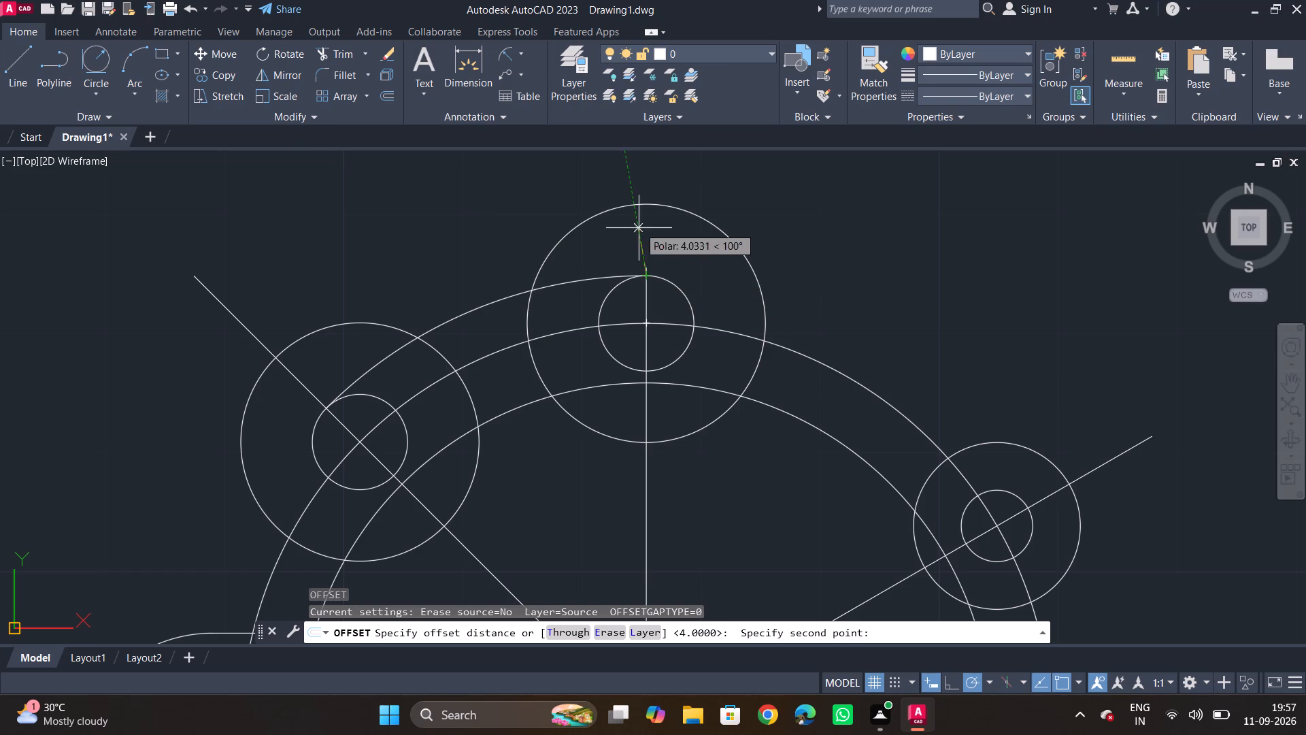
left_click(645, 205)
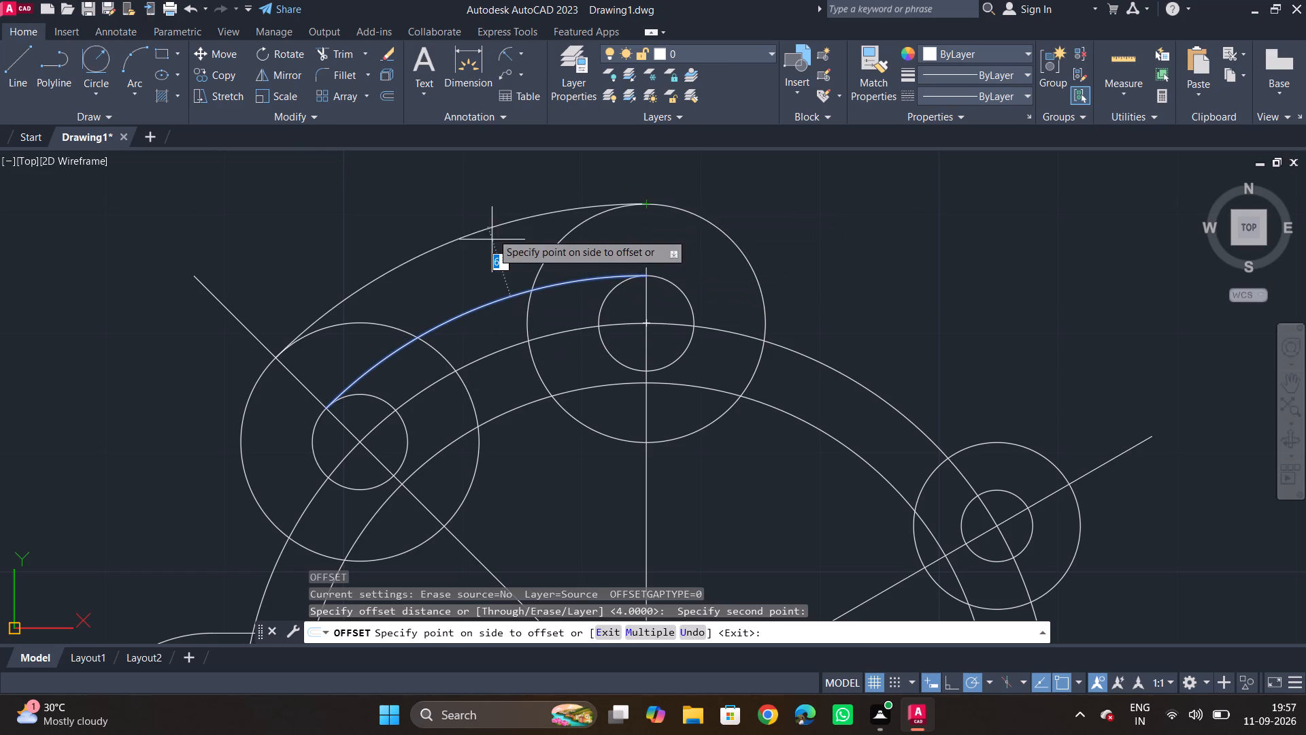
left_click(492, 233)
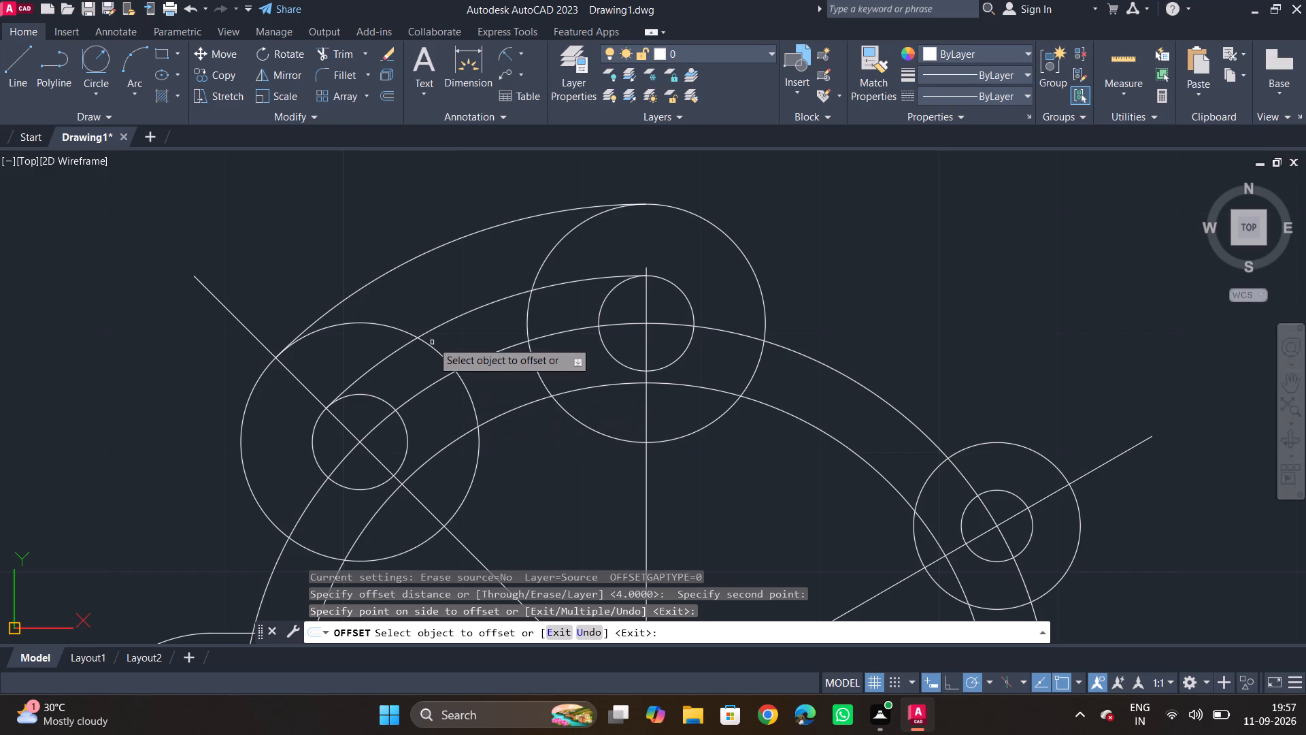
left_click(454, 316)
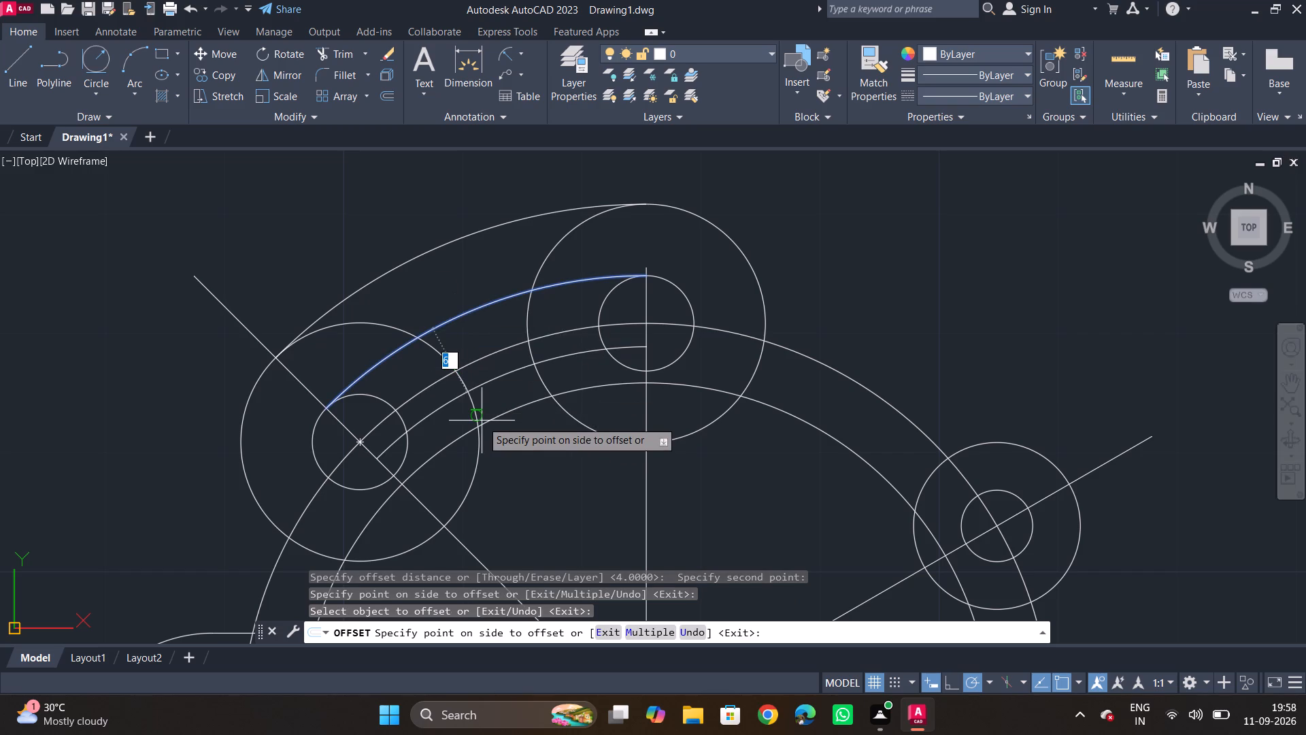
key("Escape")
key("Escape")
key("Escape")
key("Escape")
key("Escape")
Draw a circle of radius about 30 from the main centre to the bottom of the radius 4 circle on the vertical line.
middle_click_drag(517, 389, 514, 383)
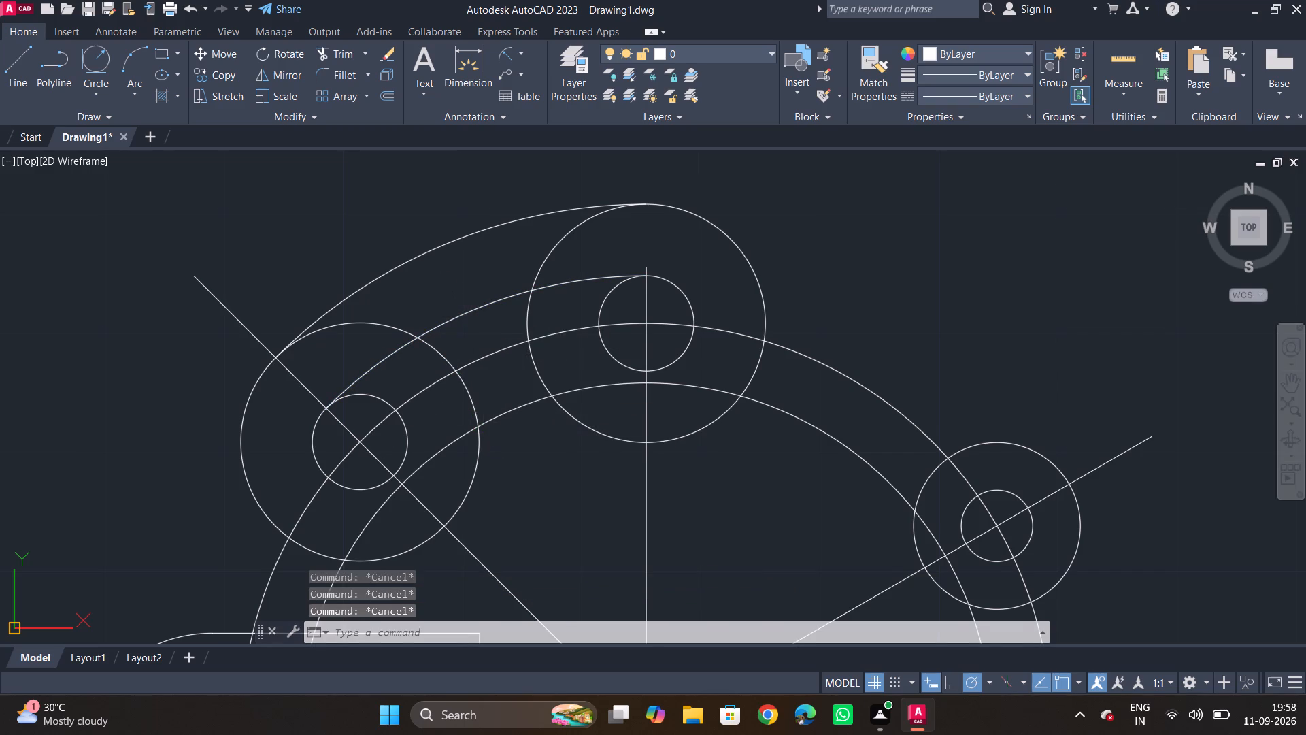
middle_click_drag(514, 383, 489, 284)
middle_click_drag(446, 221, 462, 239)
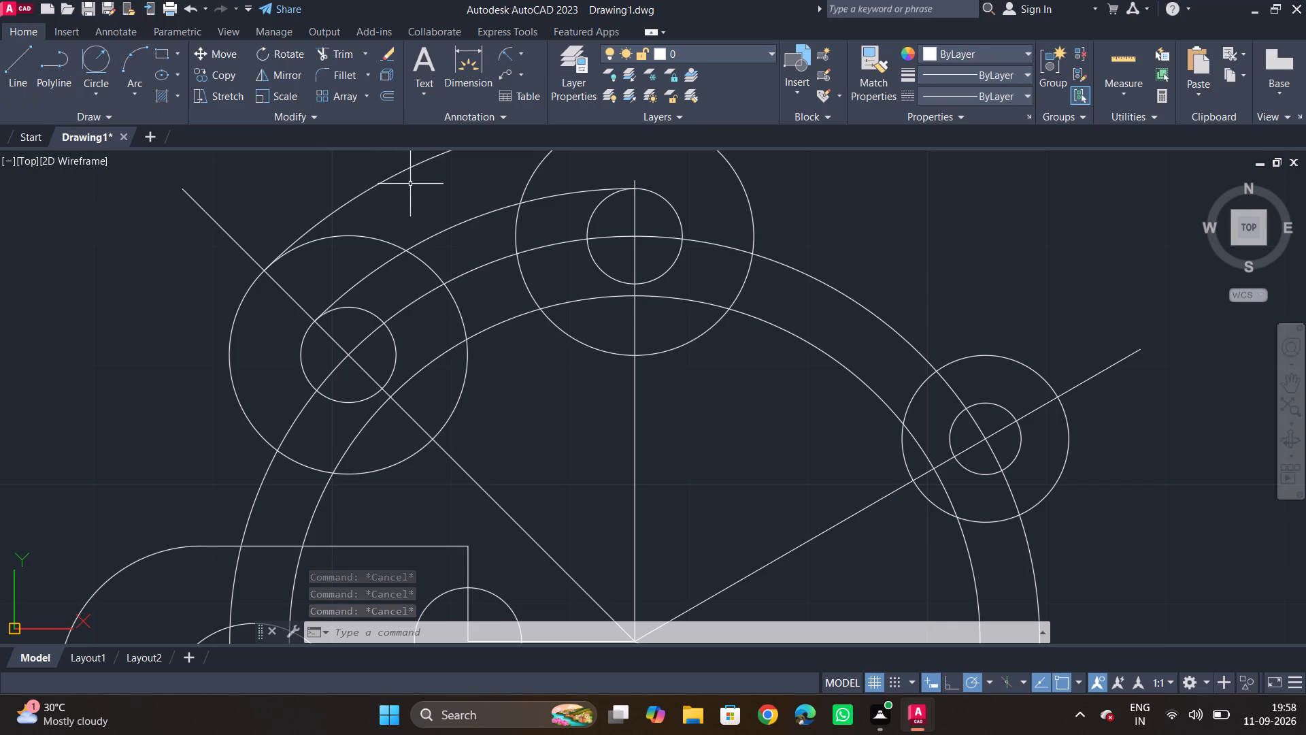
key("c")
key("space")
middle_click_drag(660, 499, 644, 394)
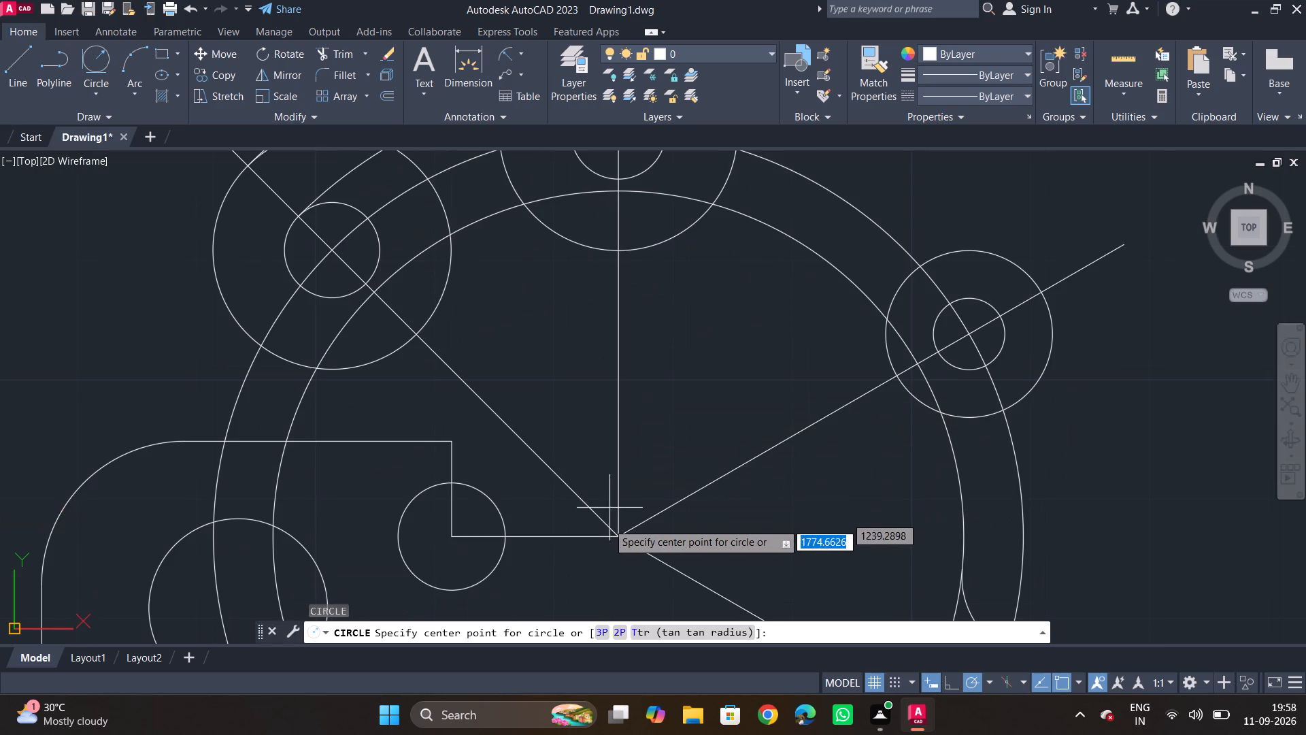
left_click(621, 536)
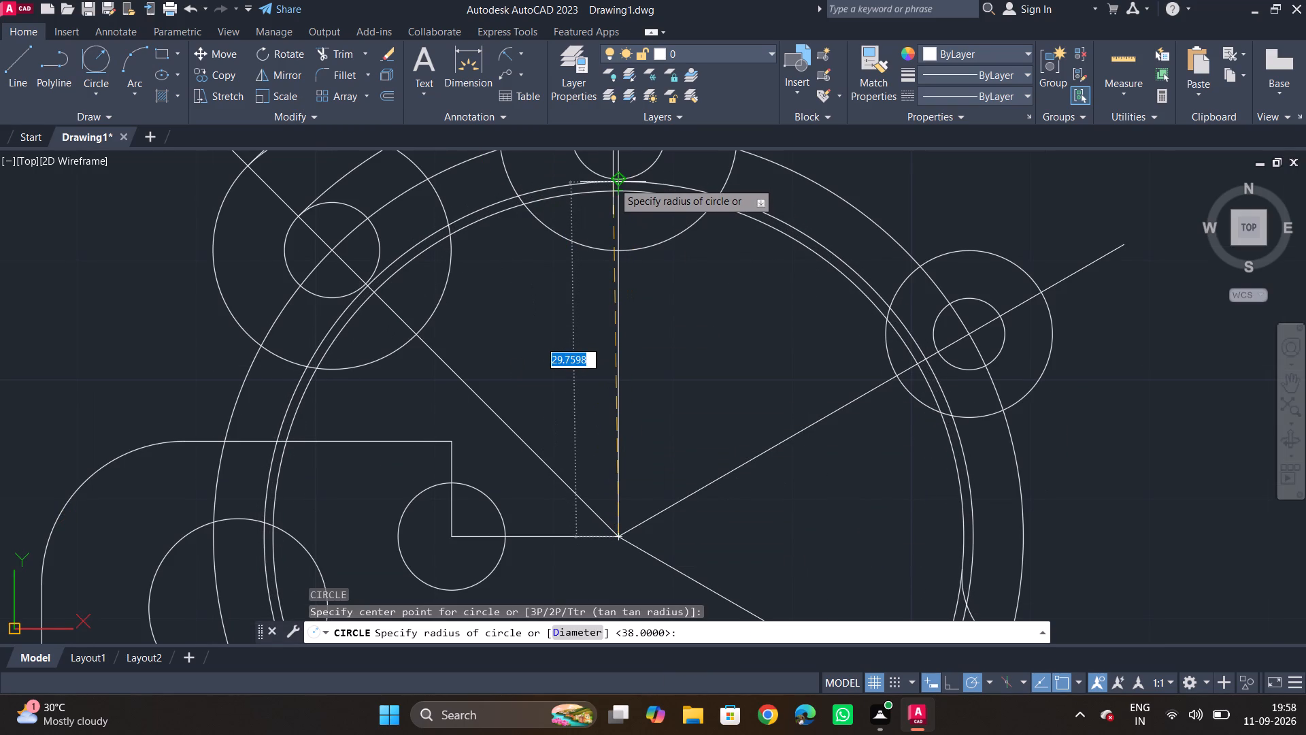
left_click(613, 182)
key("Escape")
key("Escape")
middle_click_drag(507, 416, 488, 344)
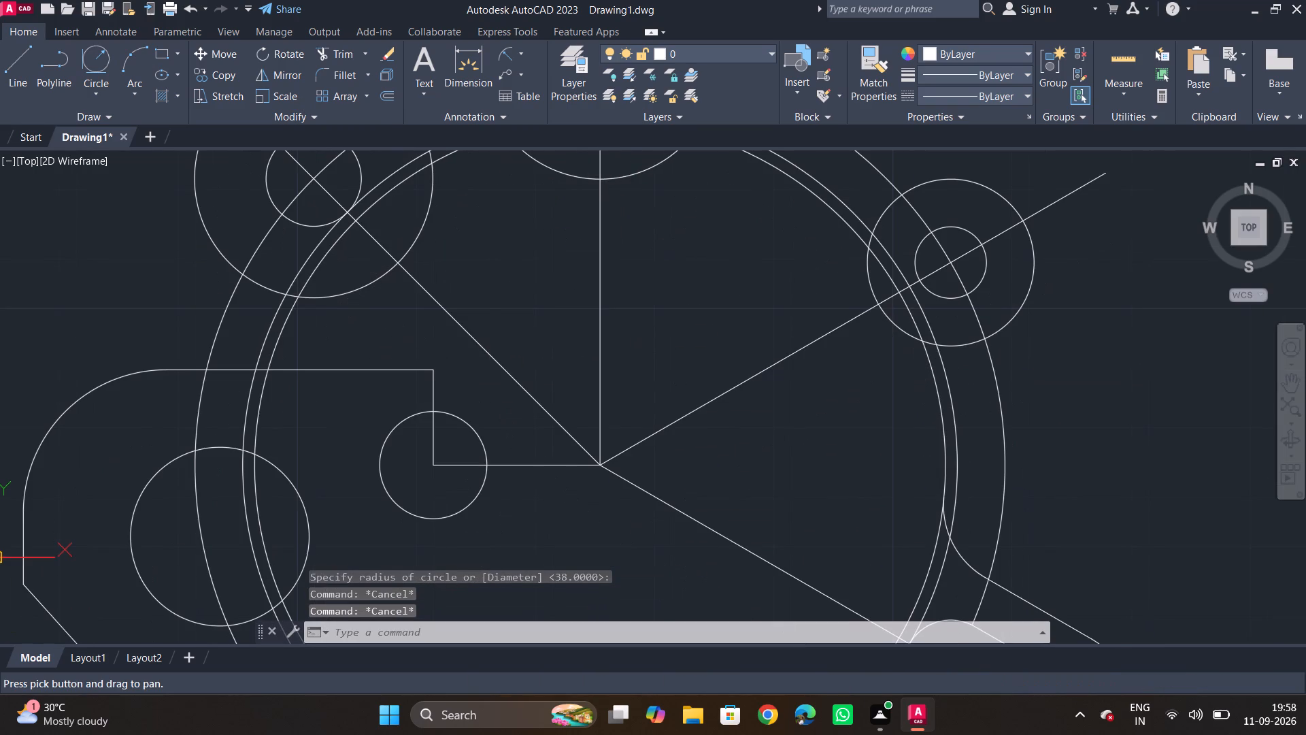
Trim the new circle at the 135° line and the vertical line and erase its remainder, keeping the arc between the two radius 4 circles.
key("t")
key("r")
key("space")
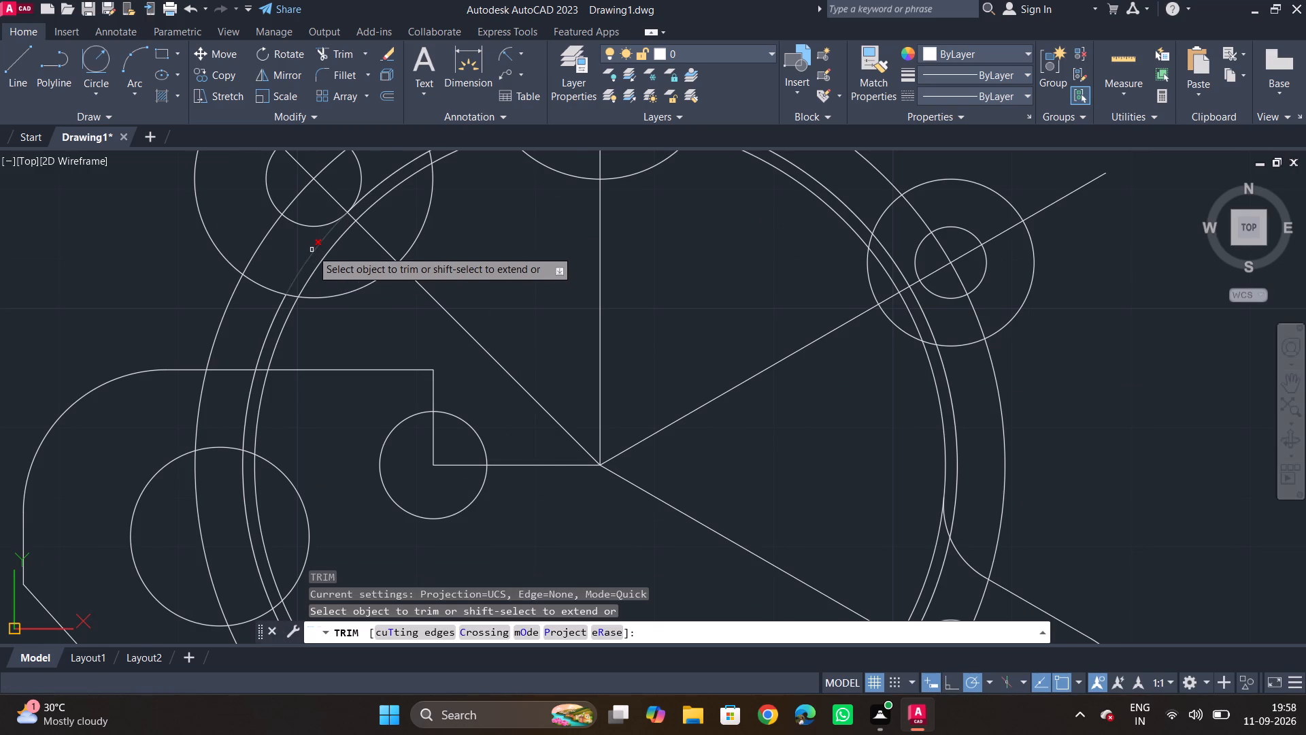
left_click(312, 250)
scroll(600, 260, "down", 1)
middle_click_drag(600, 260, 577, 398)
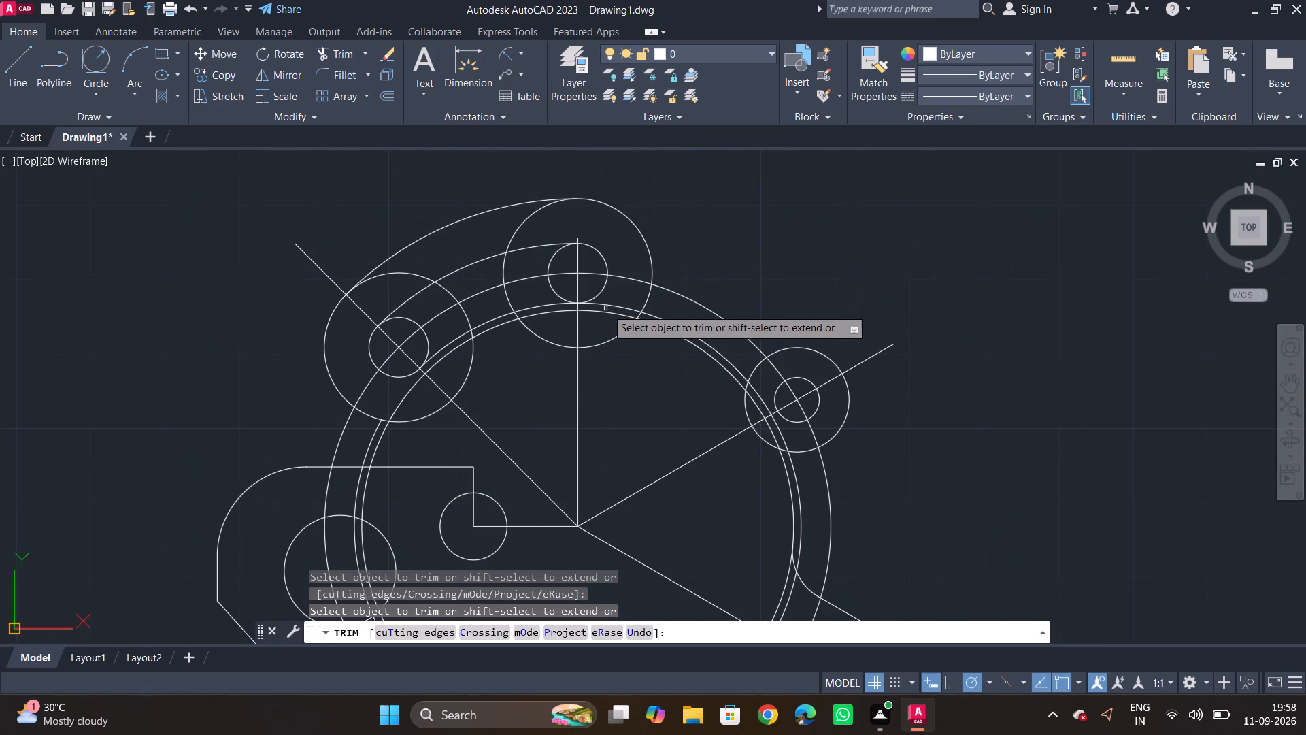
left_click(607, 304)
key("Escape")
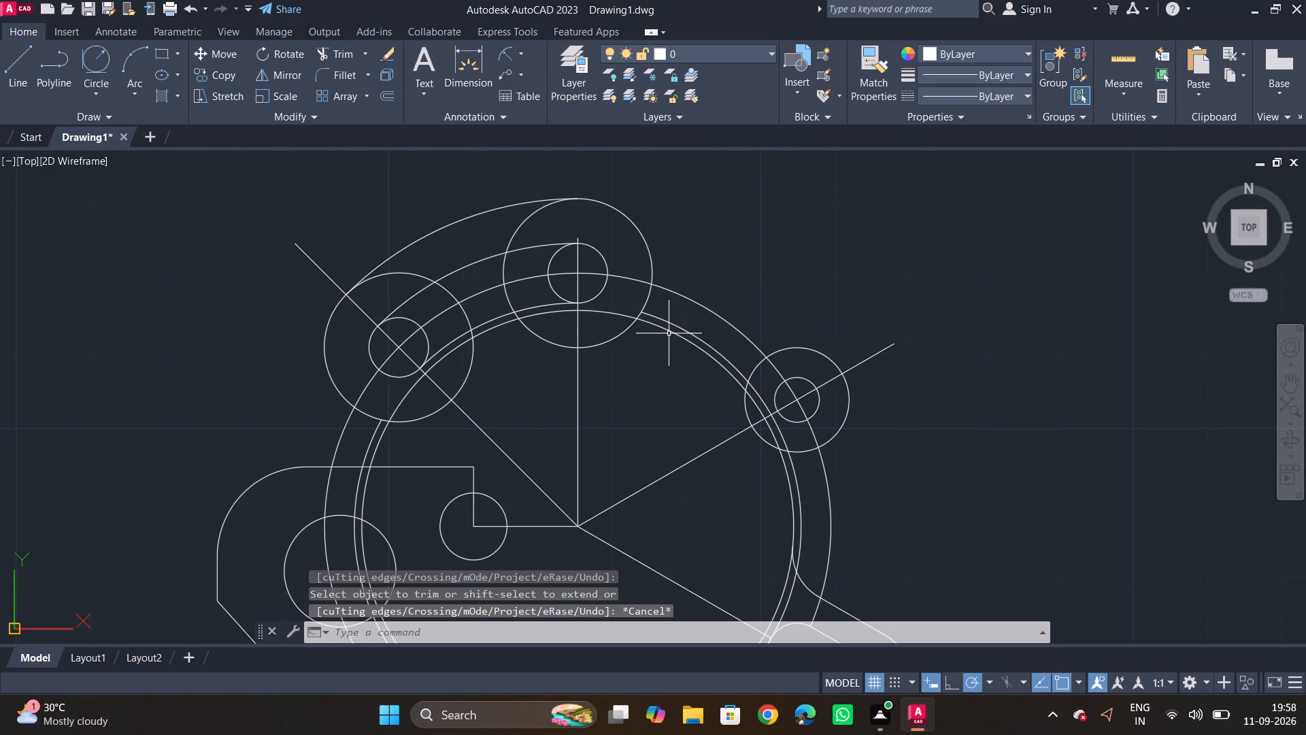
left_click(673, 322)
key("Delete")
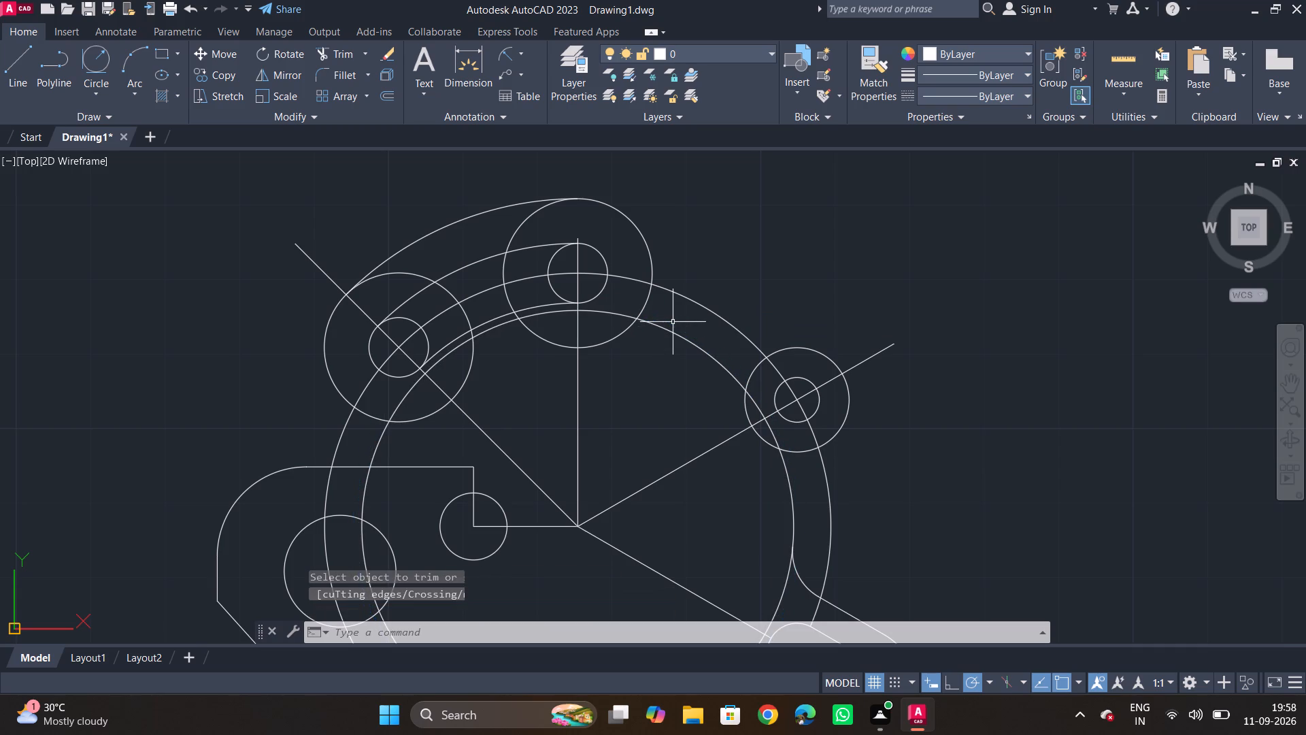
Save the drawing as T2 in the JI folder on the Desktop.
scroll(722, 382, "down", 1)
middle_click_drag(675, 415, 660, 316)
key("ctrl+s")
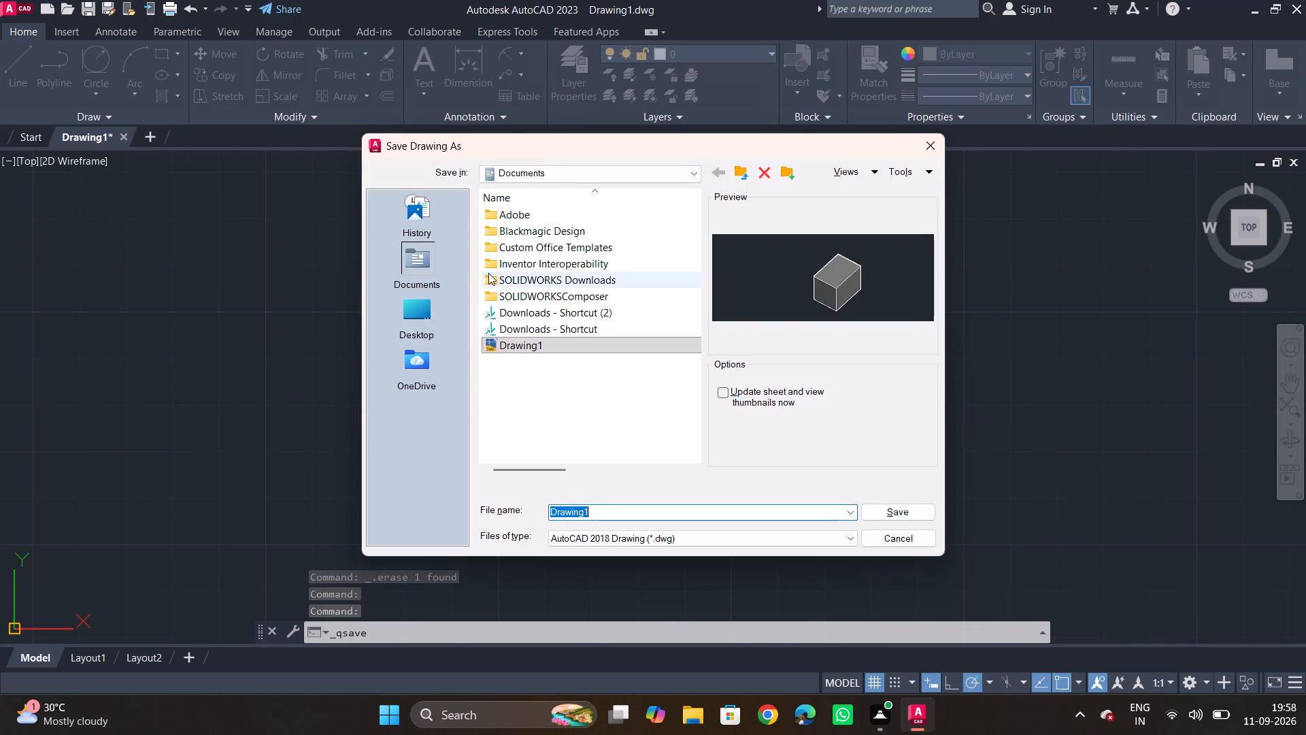
left_click(439, 323)
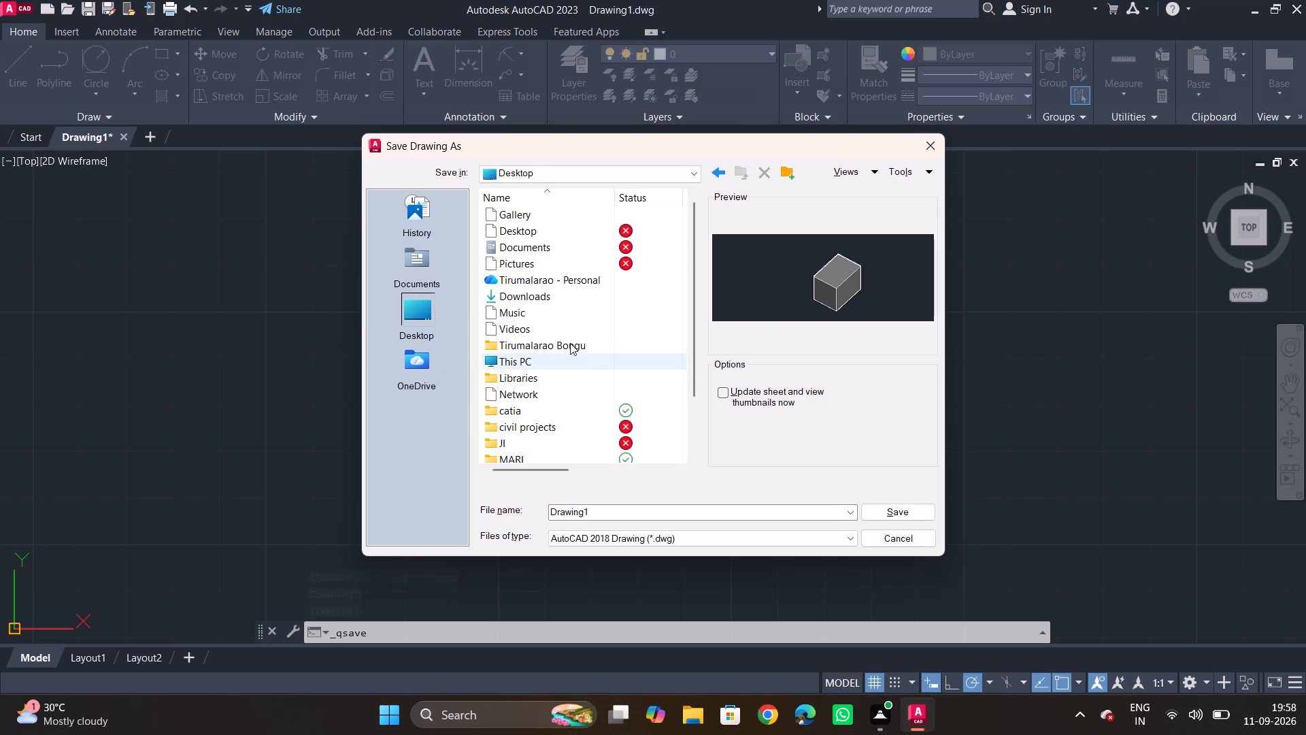
scroll(547, 304, "down", 1)
double_click(526, 395)
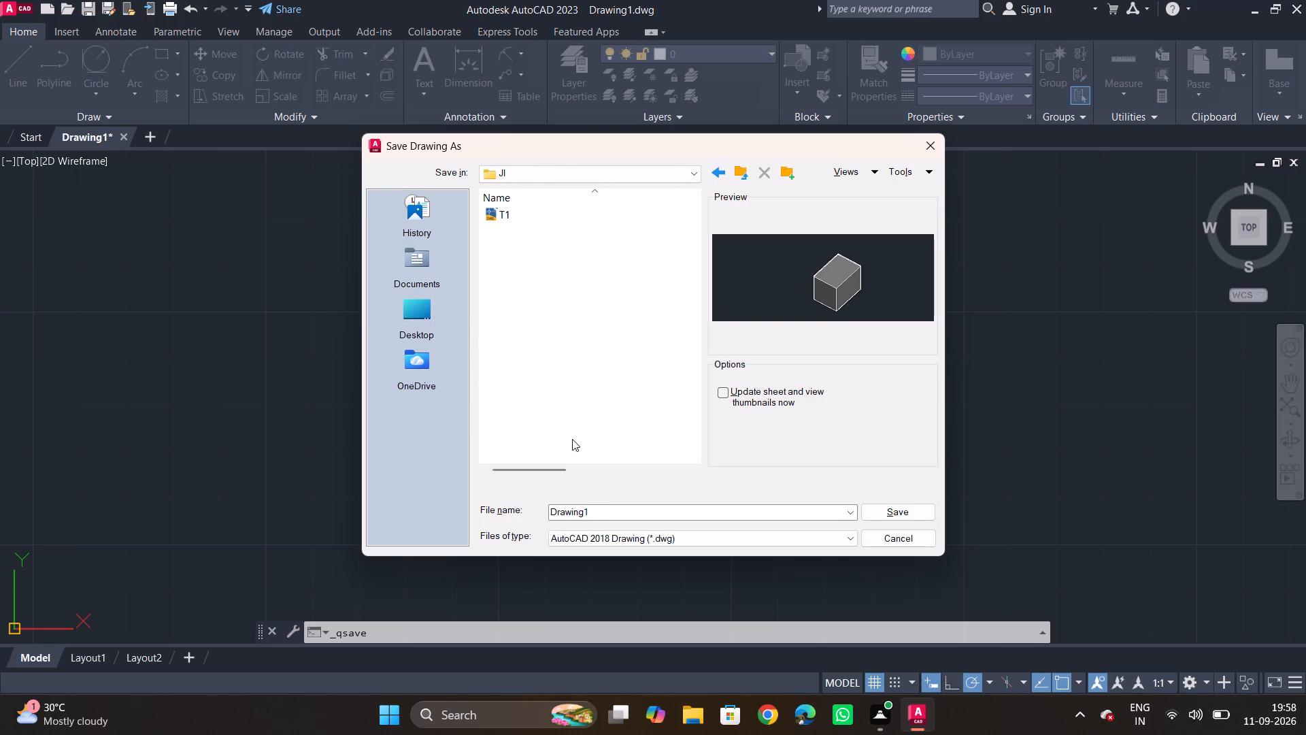
left_click(587, 512)
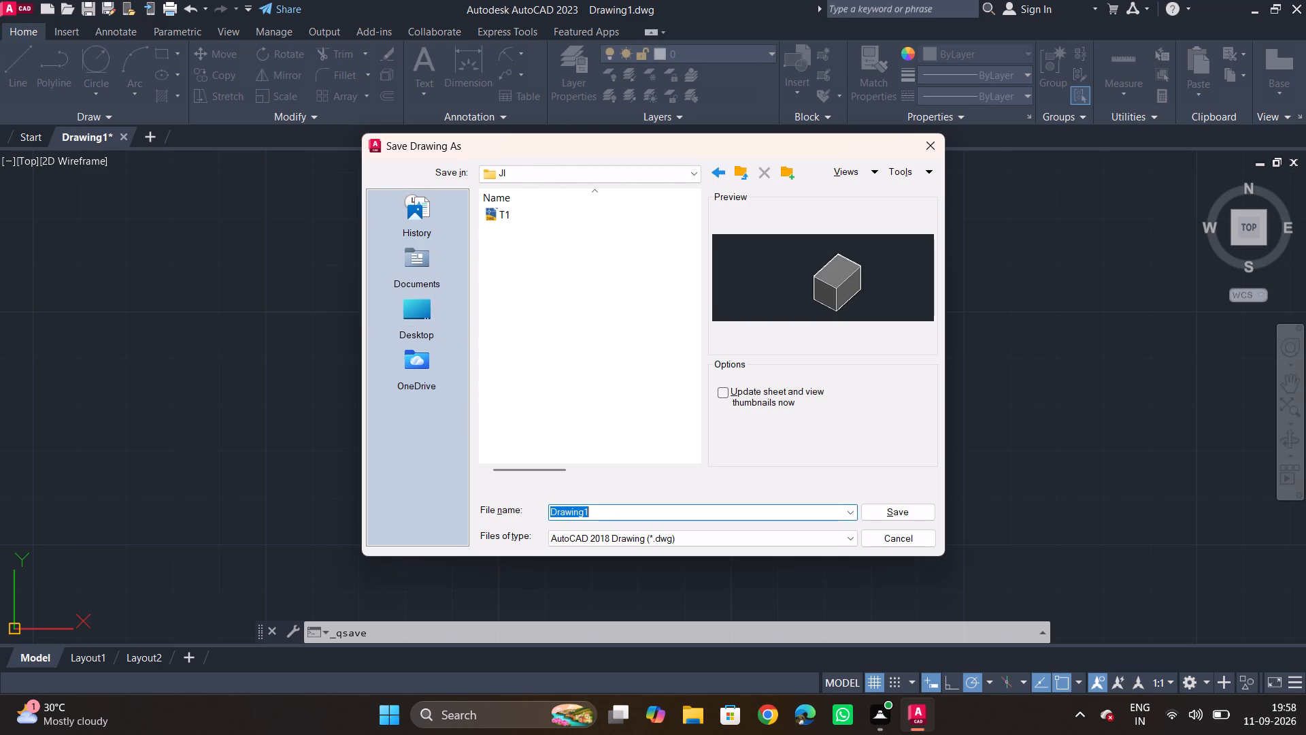
type("T2")
key("Return")
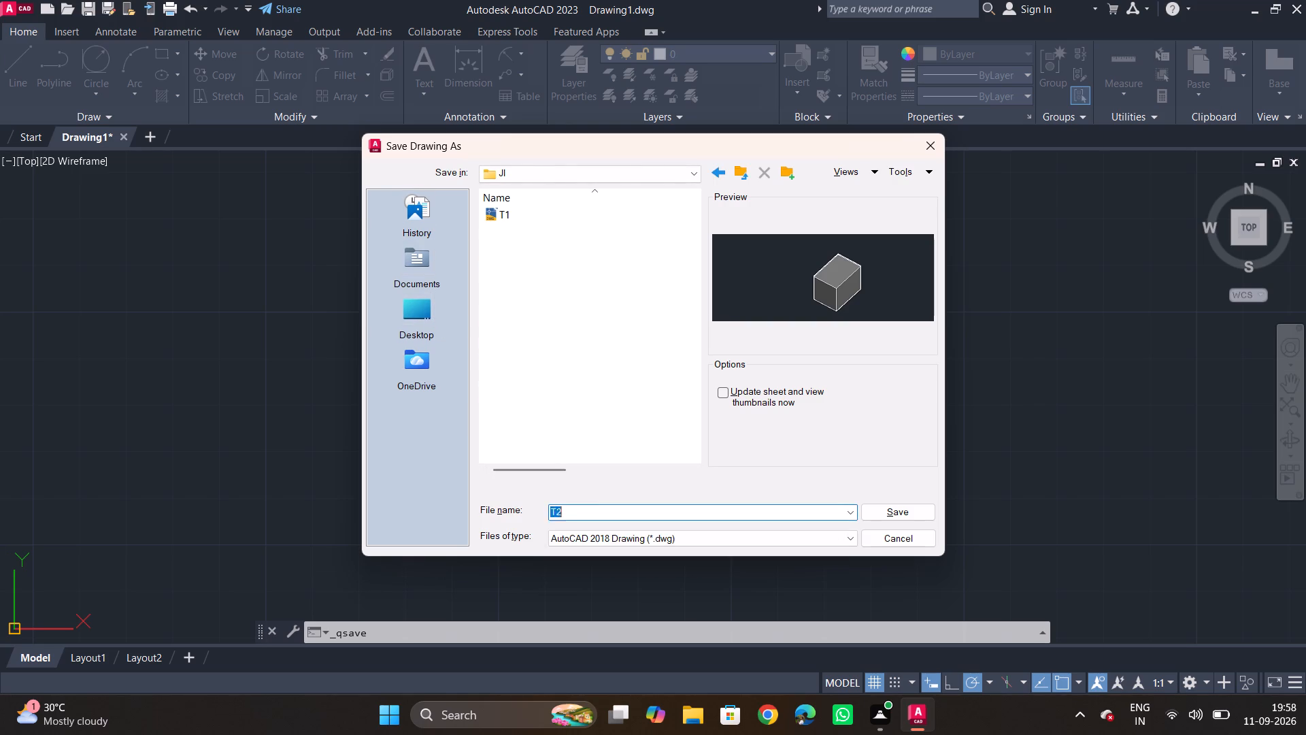
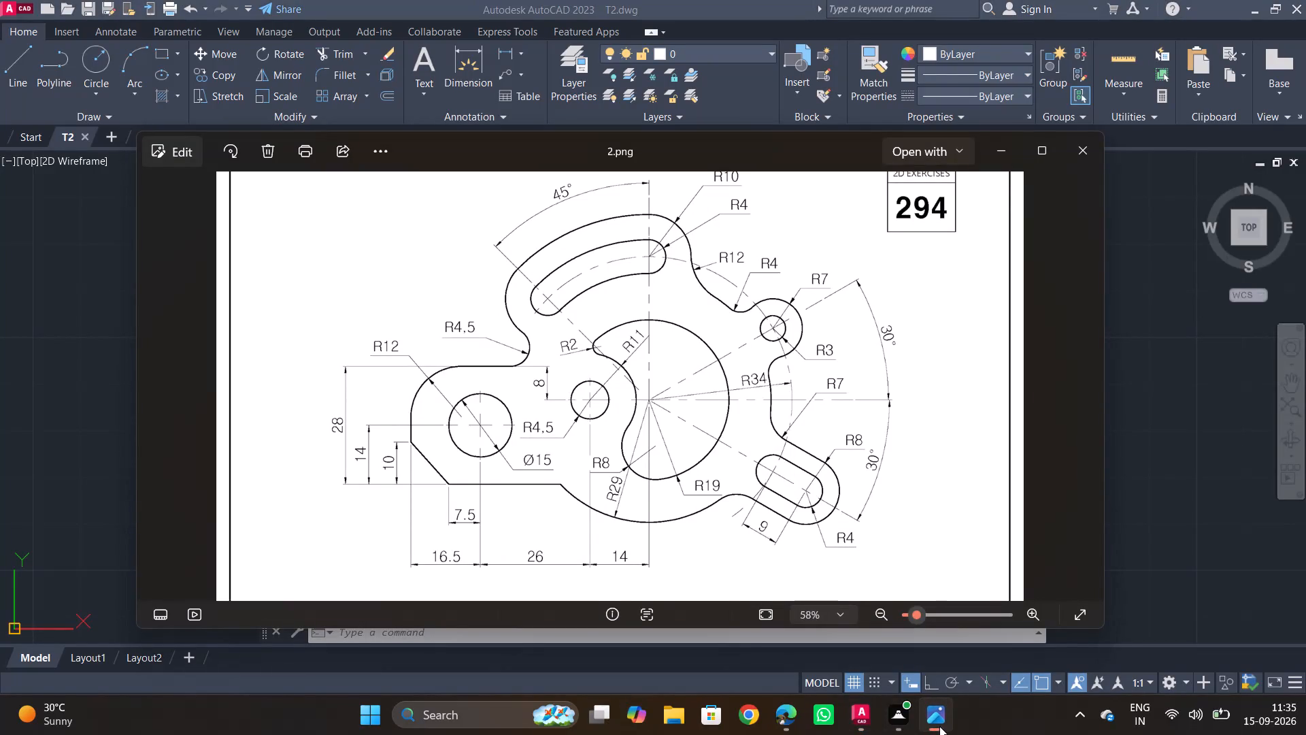
Compare the reference drawing 2.png with the profile drawn so far.
left_click(857, 725)
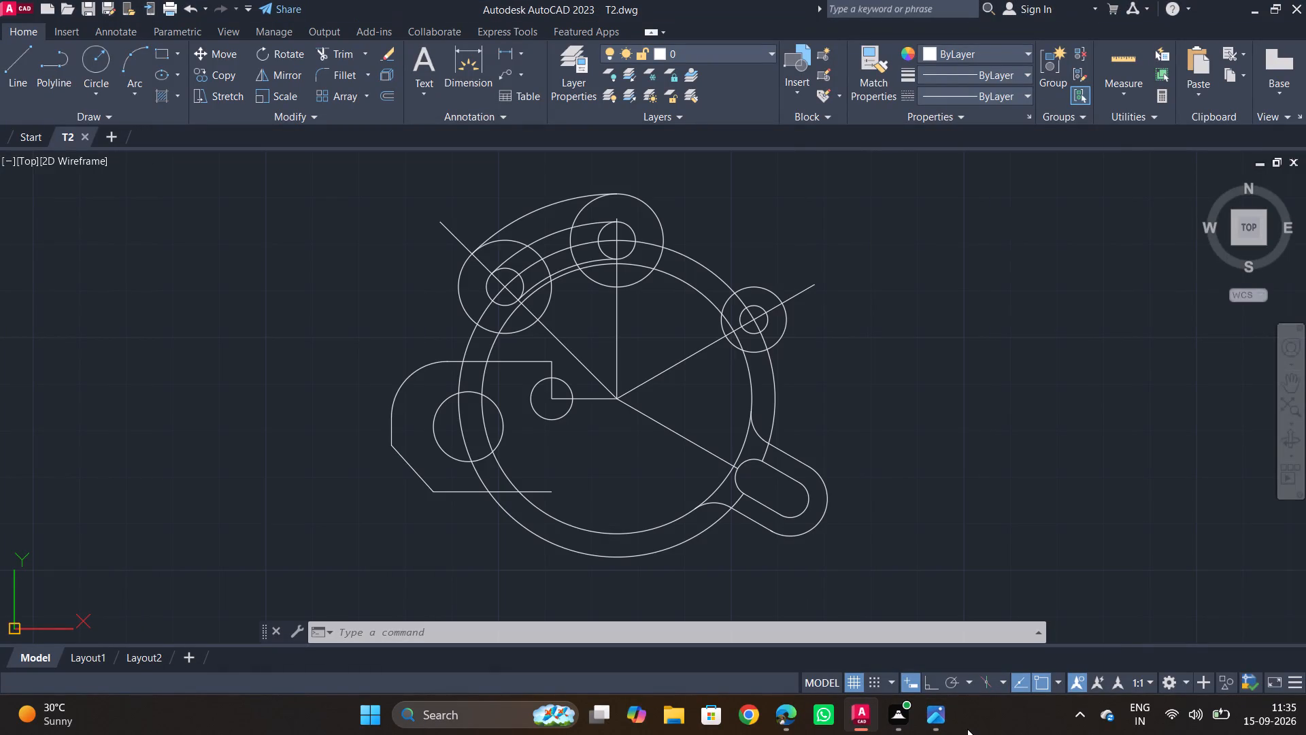
left_click(936, 718)
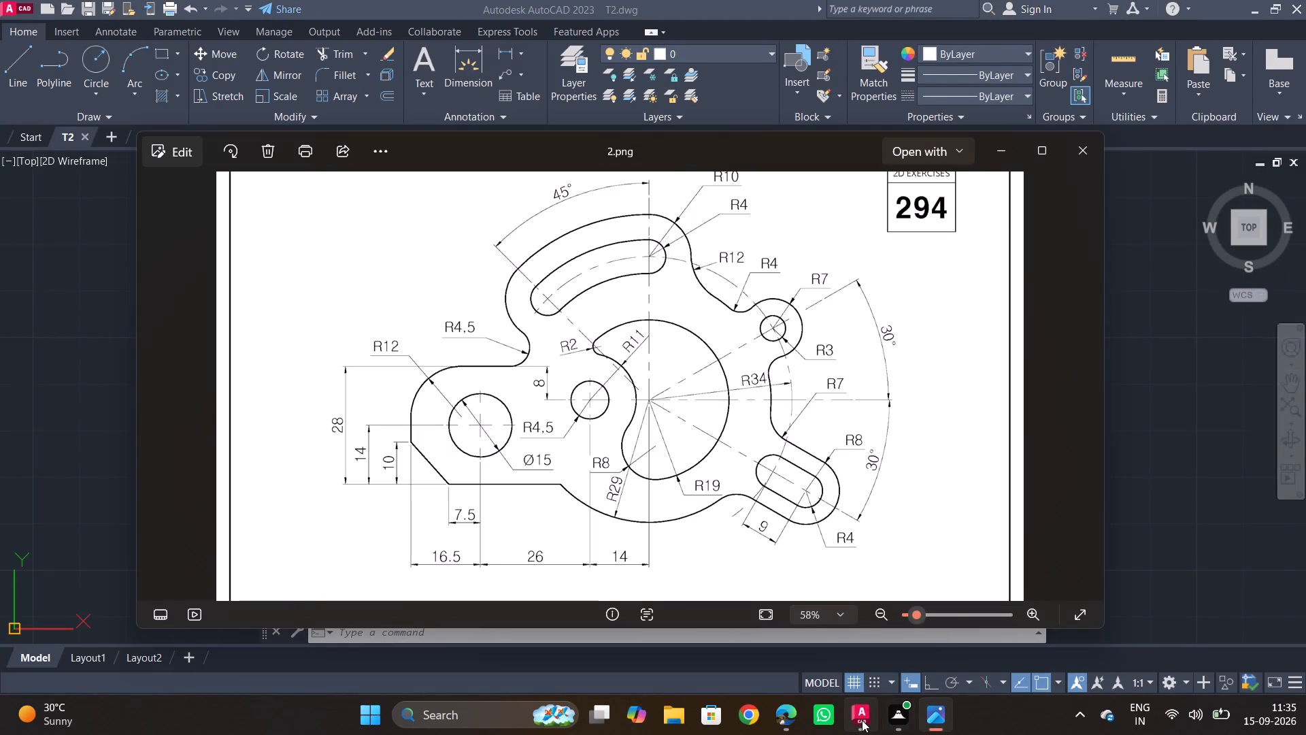
left_click(862, 720)
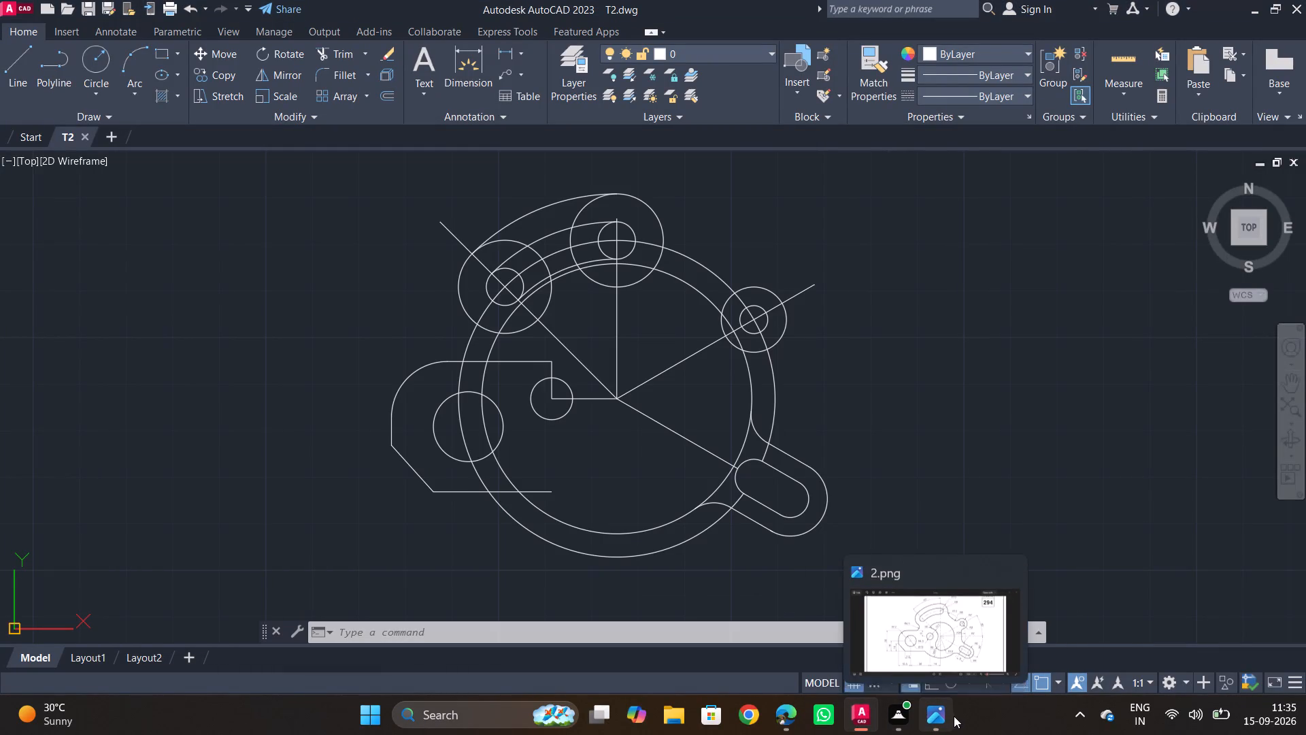
left_click(928, 725)
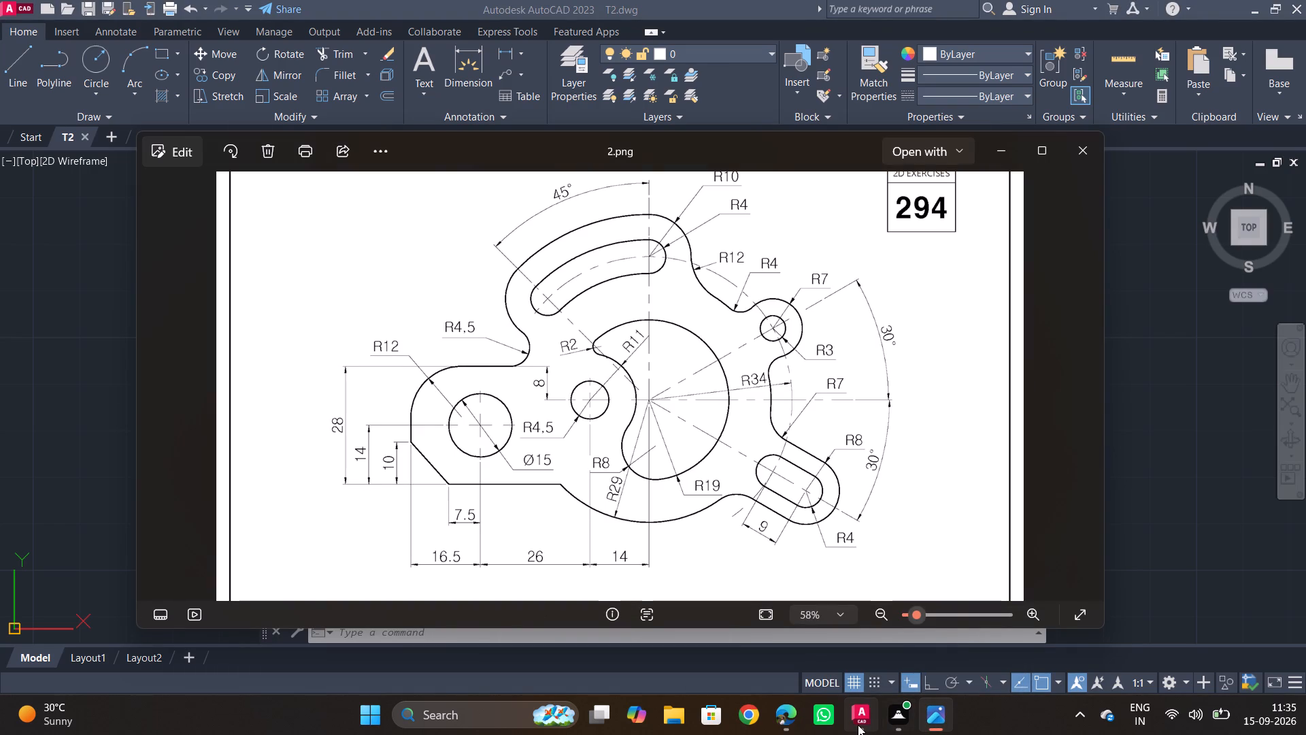
double_click(858, 725)
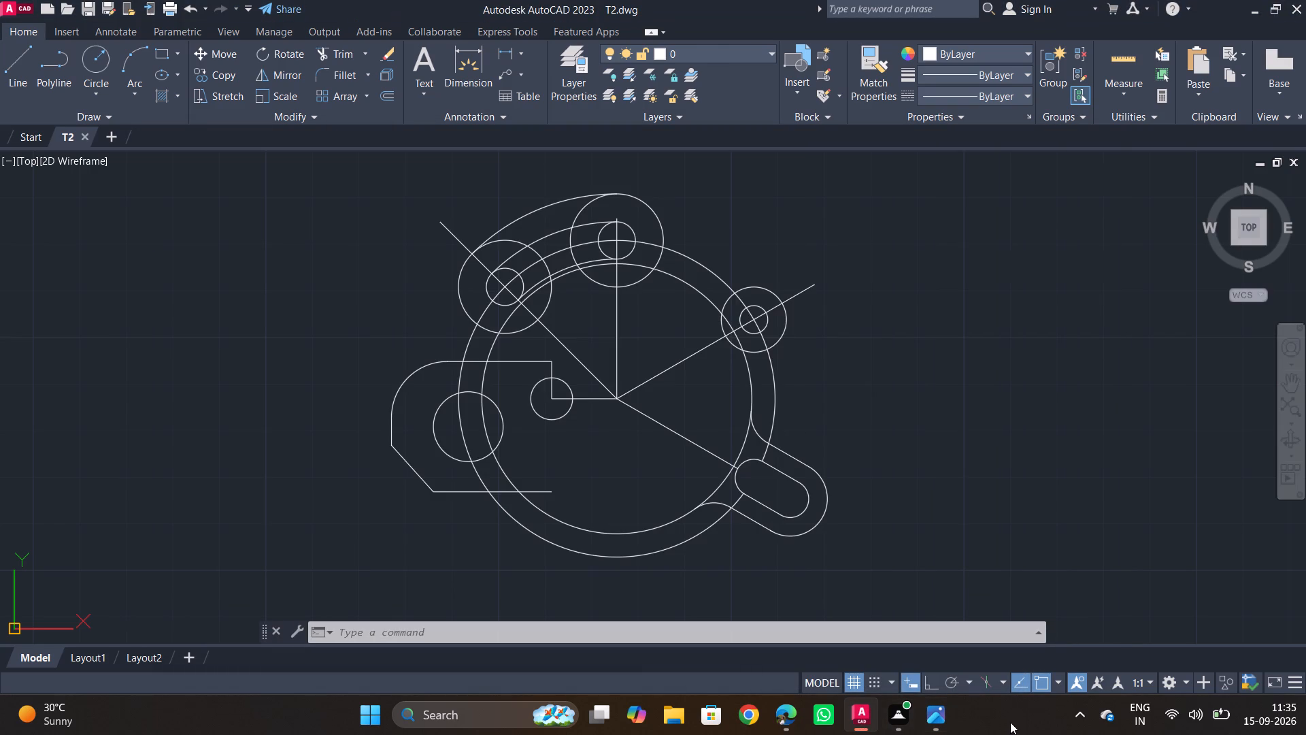
left_click(931, 728)
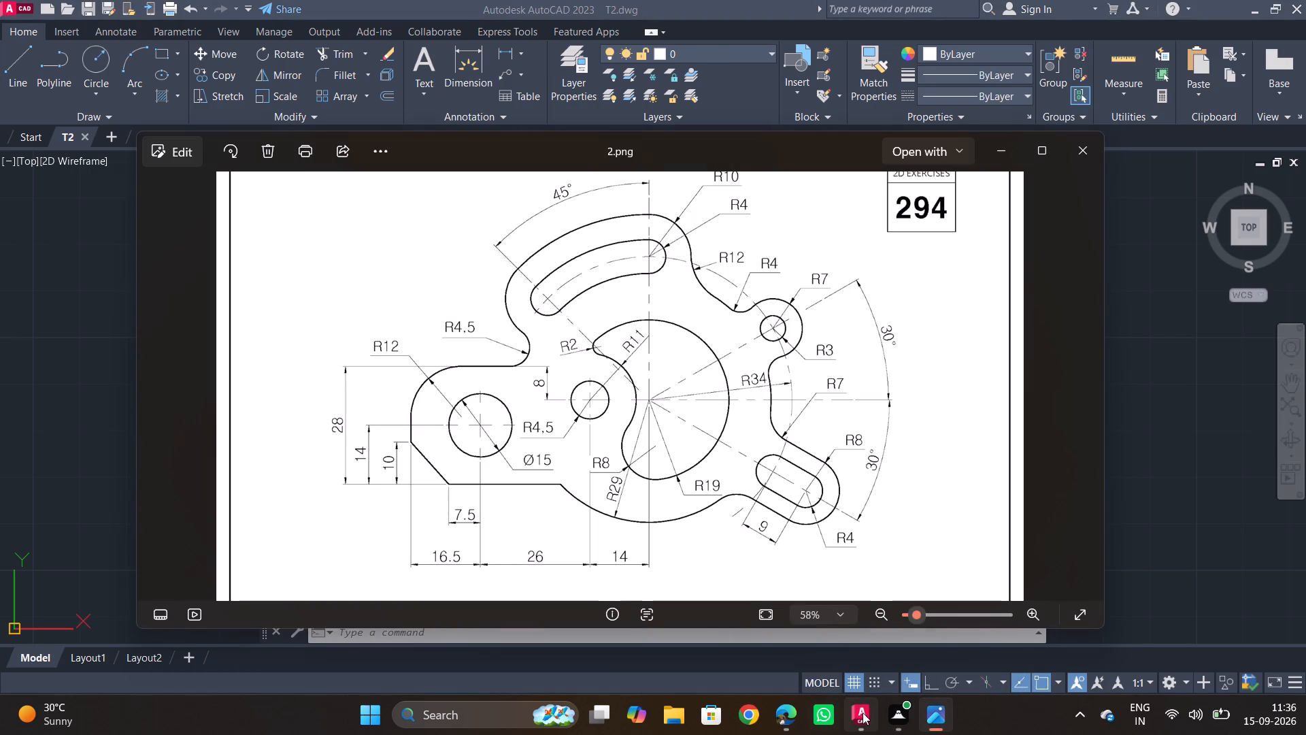
left_click(863, 713)
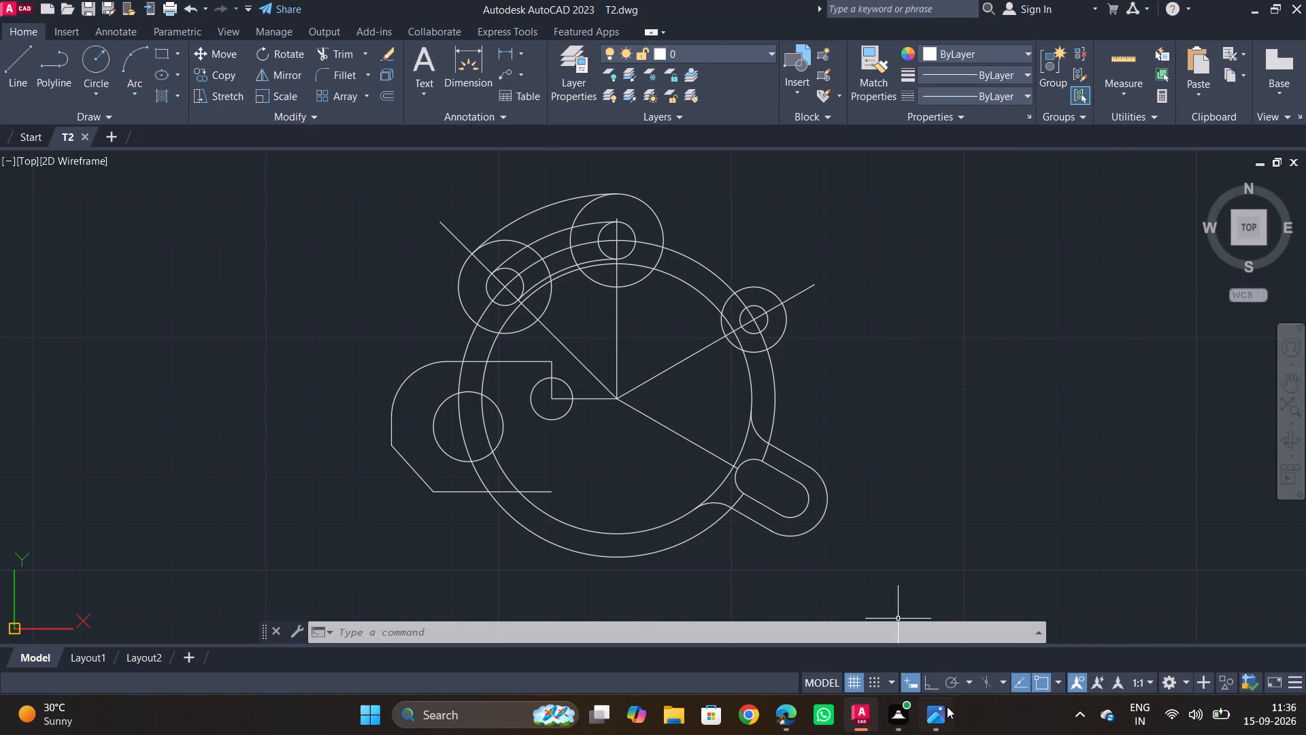
left_click(941, 716)
left_click(853, 715)
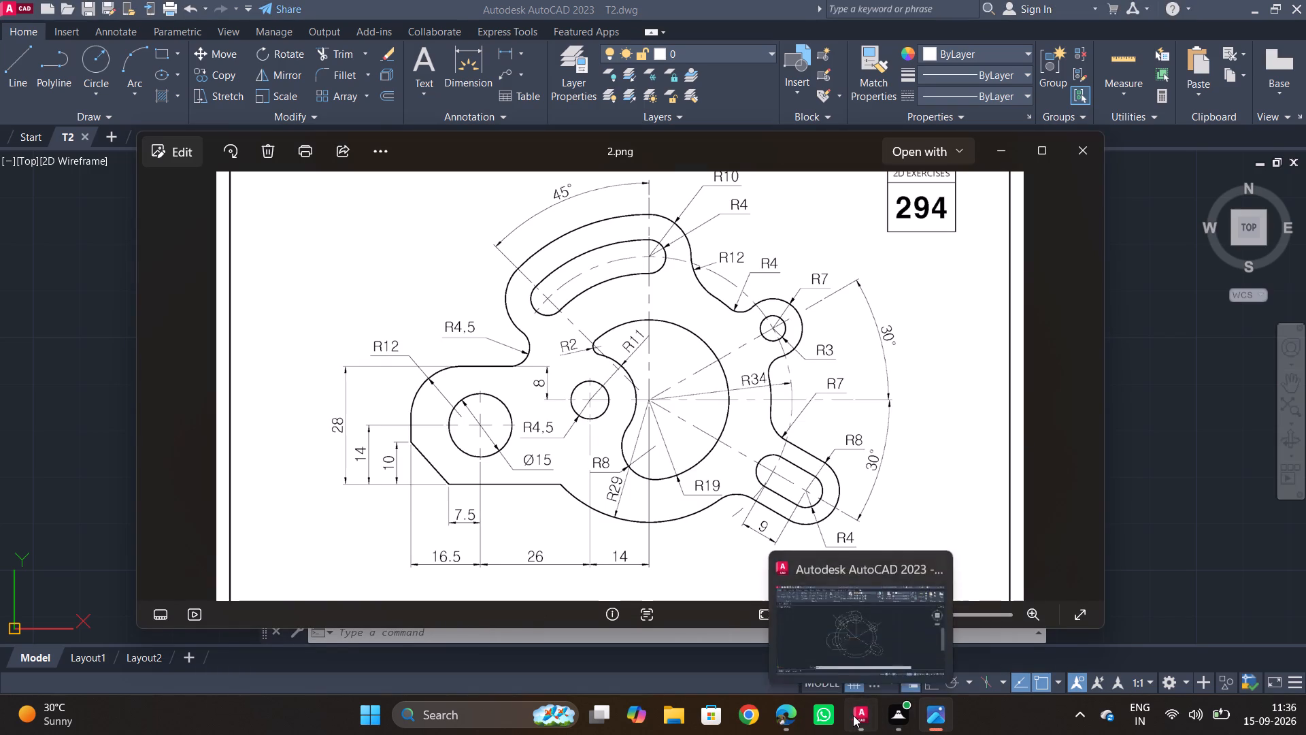
Add an angular dimension between the 135° line and the vertical line, placed outside the outer arc.
scroll(535, 232, "up", 1)
middle_click_drag(546, 242, 556, 357)
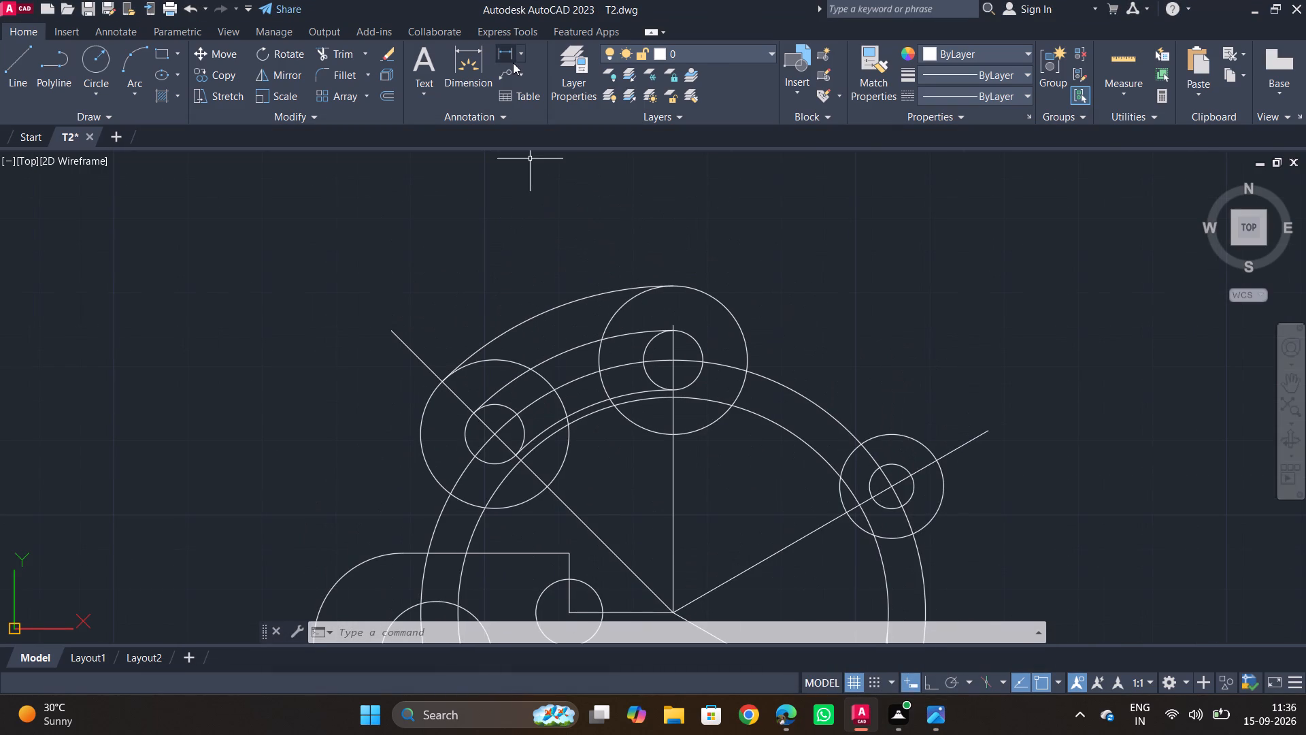
left_click(520, 51)
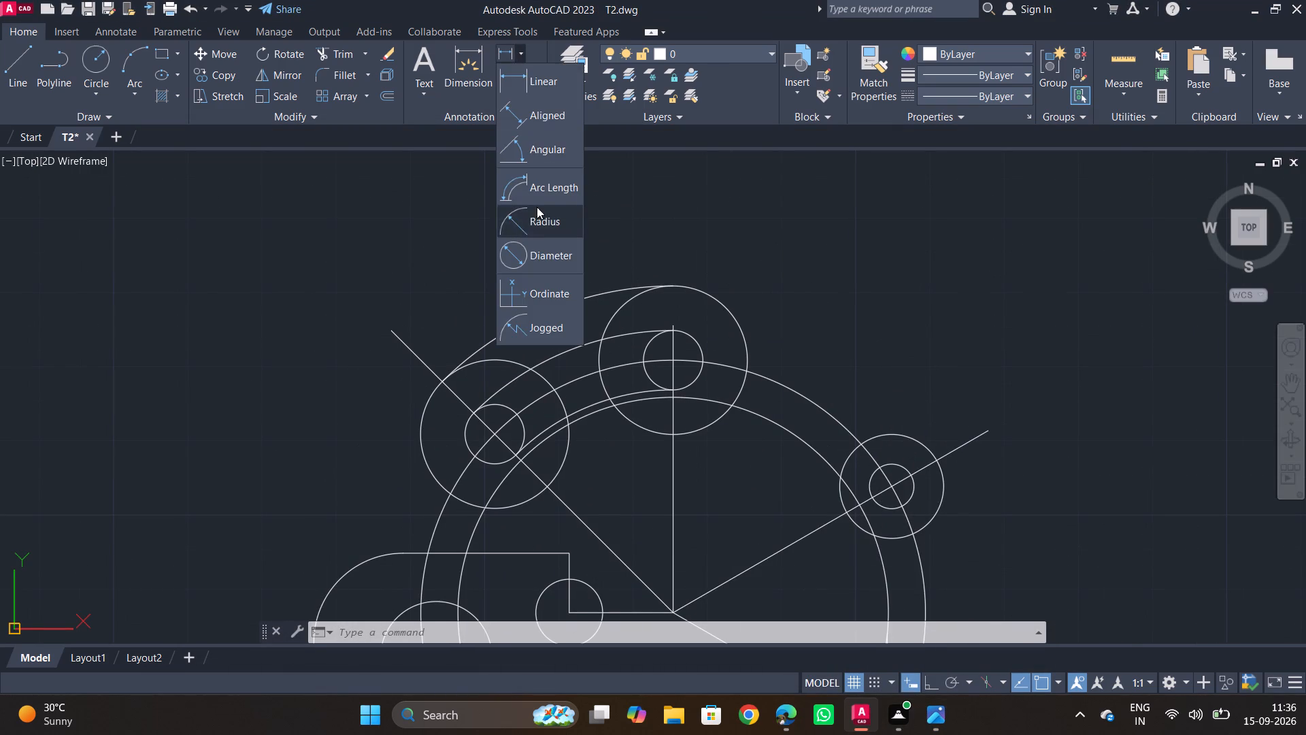
left_click(544, 187)
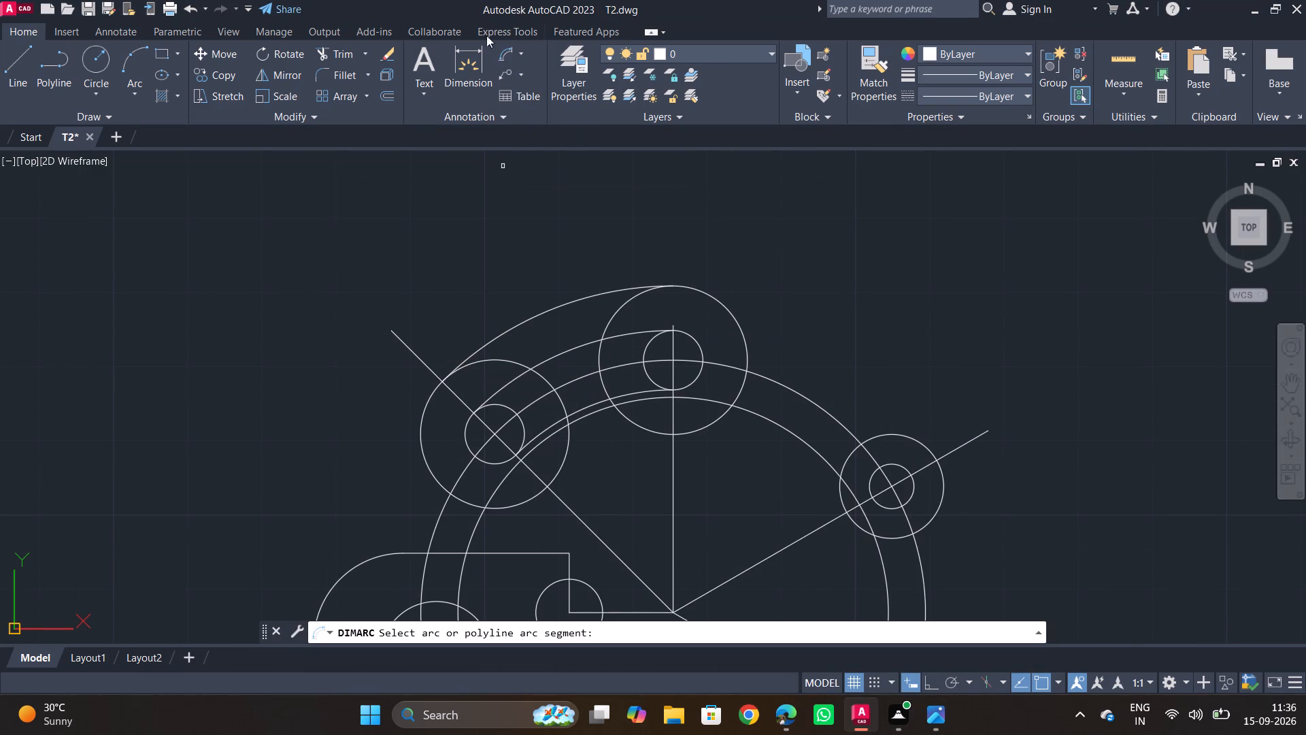
left_click(524, 54)
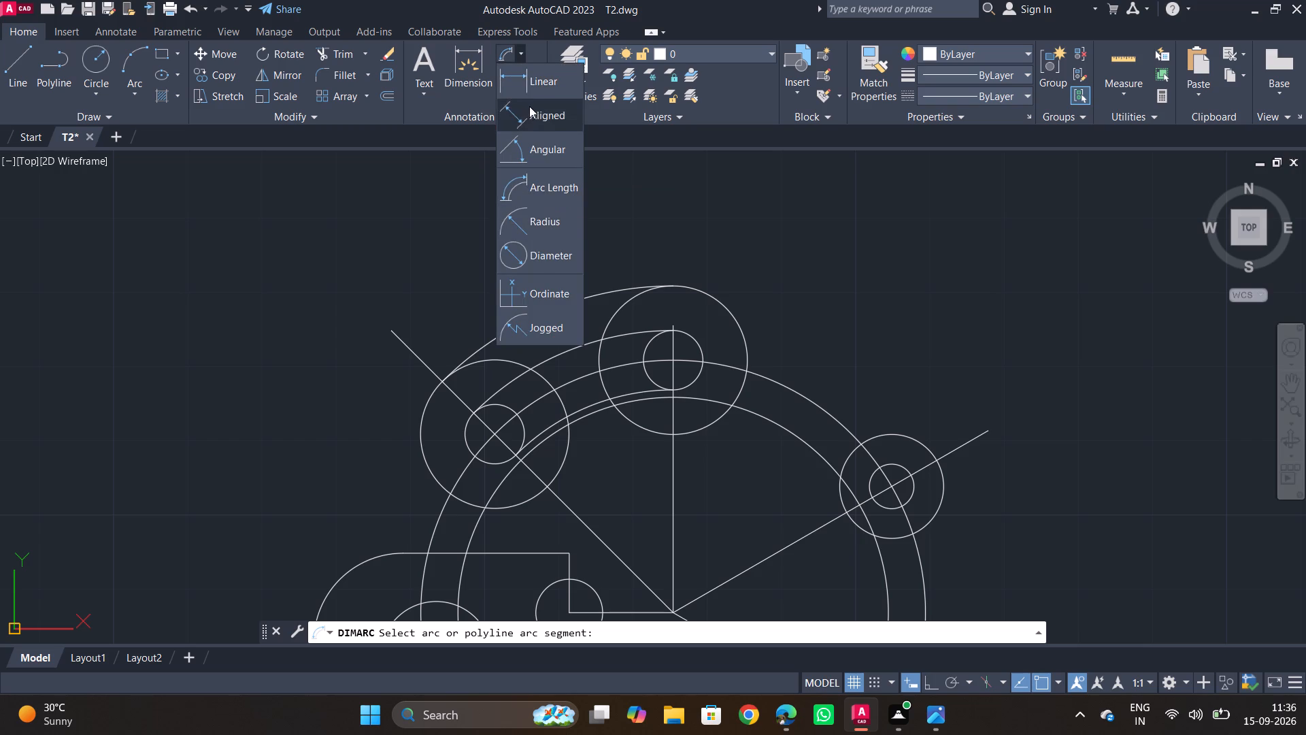
left_click(549, 159)
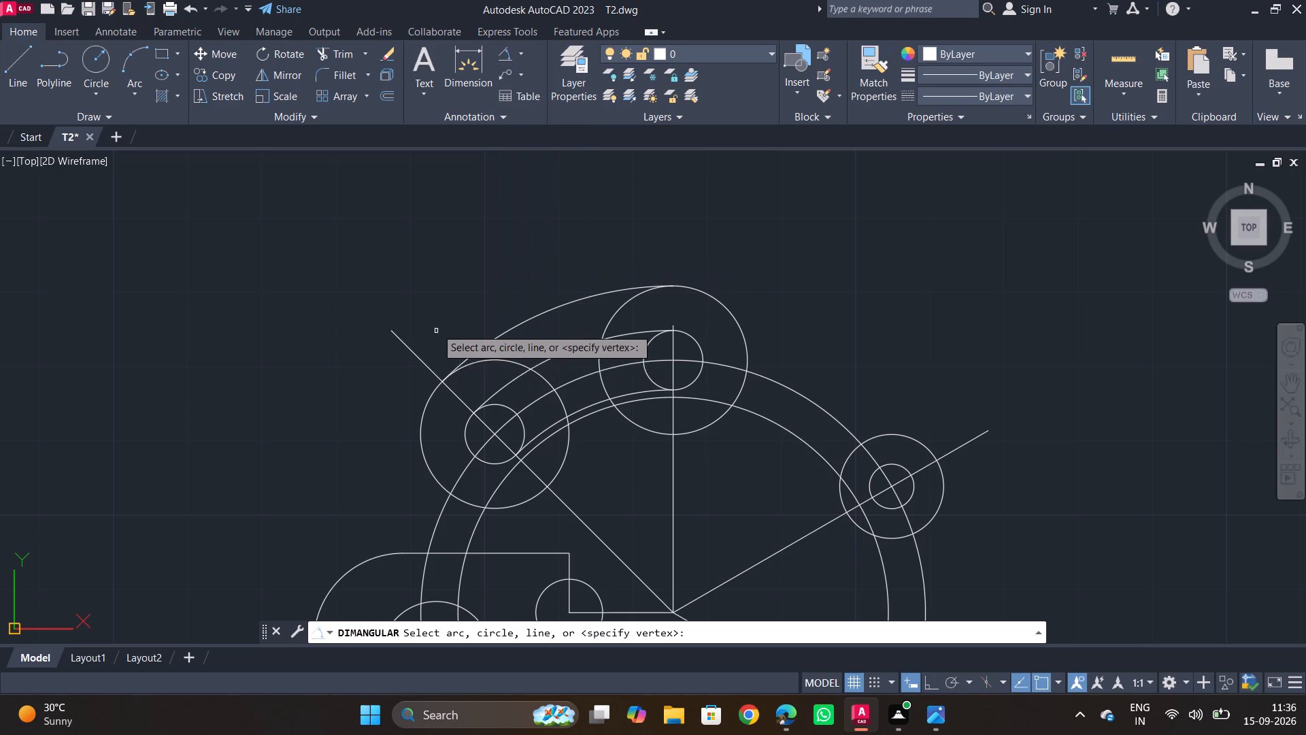
left_click(408, 346)
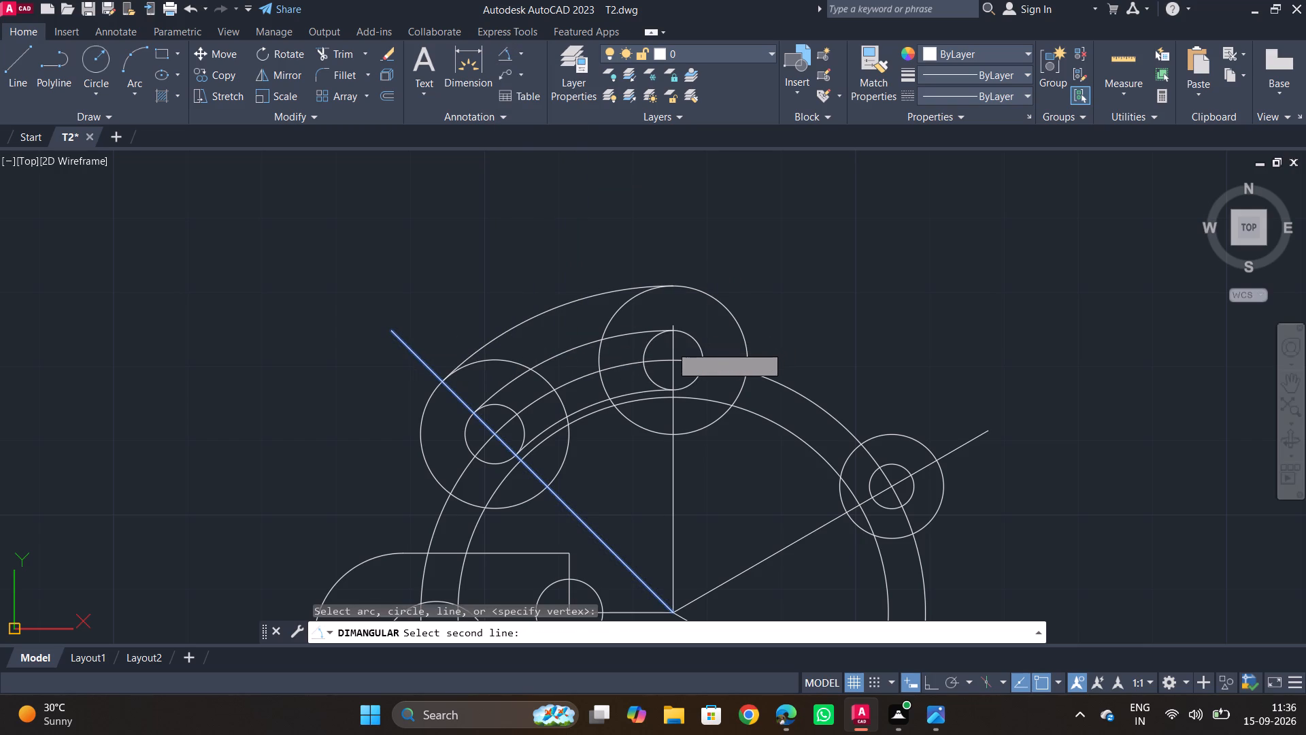
left_click(671, 346)
left_click(464, 203)
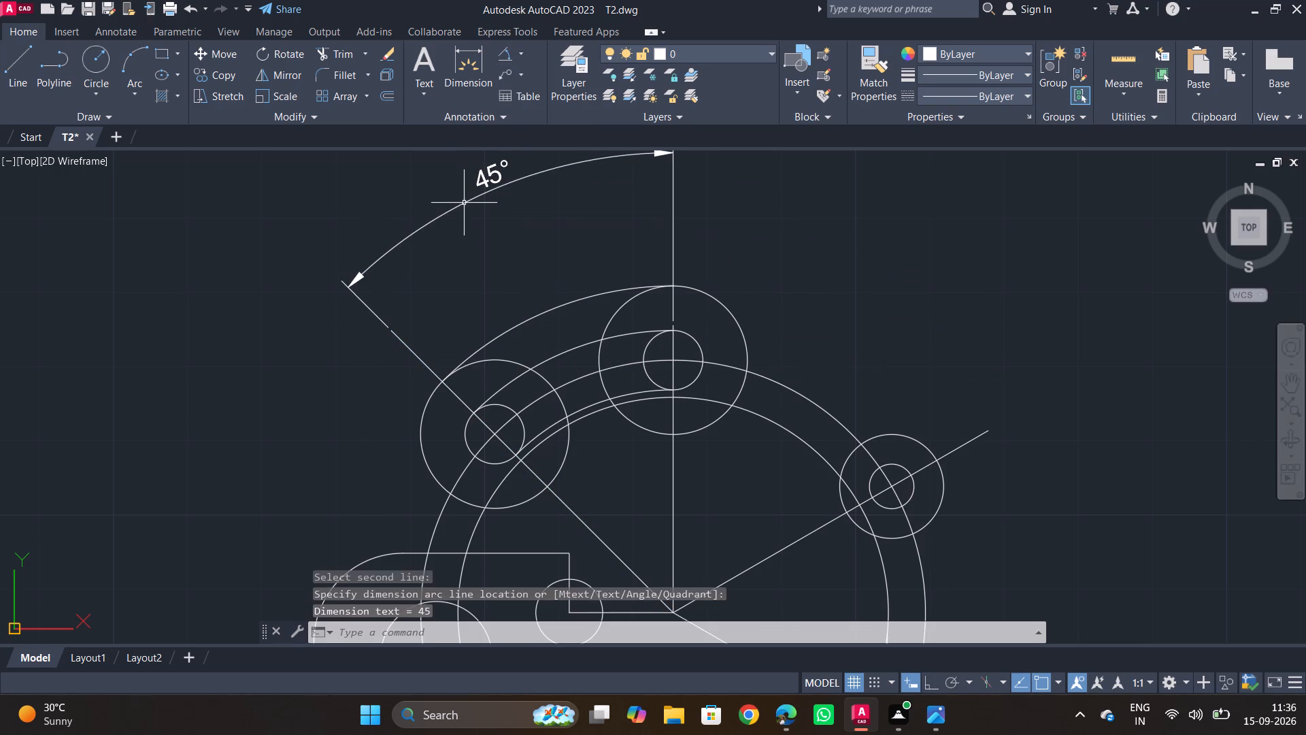
Trim the inner half of the radius 10 circle on the 135° line and the radius 29 circle between the two radius 10 circles.
key("Tab")
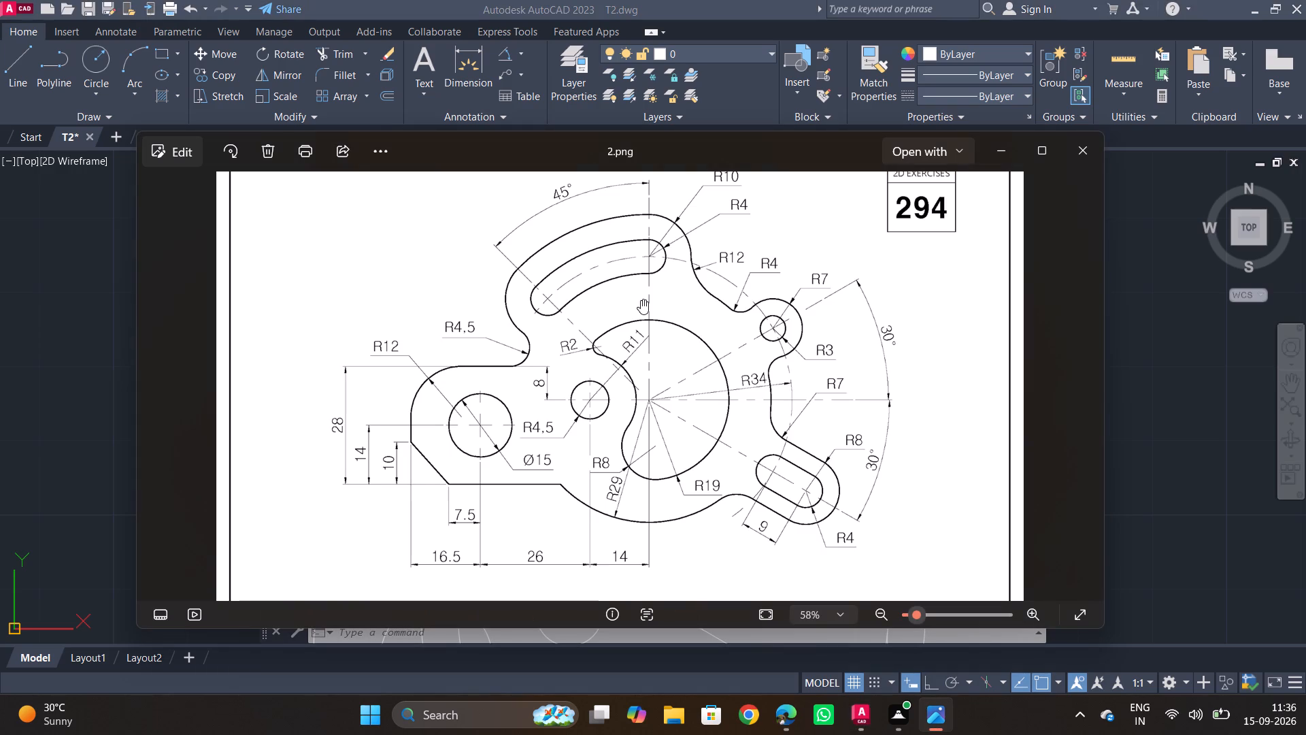
key("alt+Tab")
key("alt+Tab")
key("Tab")
key("alt+Tab")
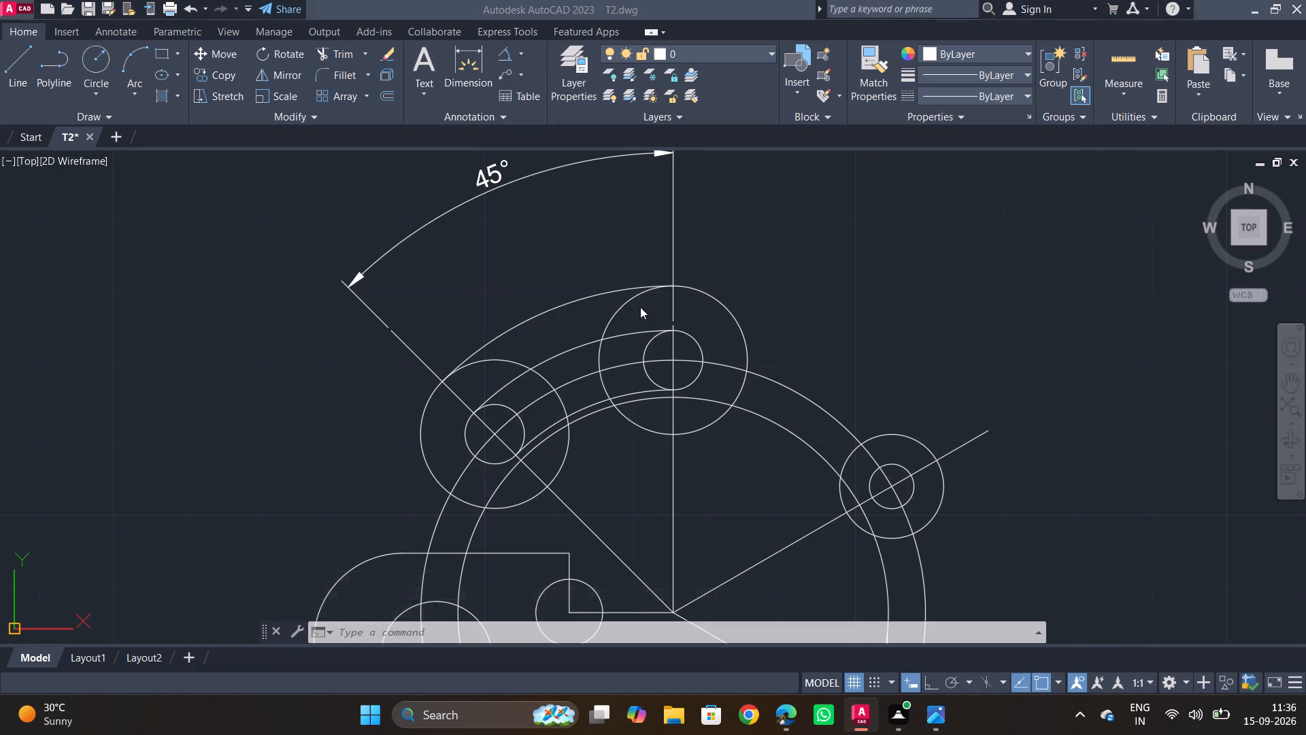
key("alt+Tab")
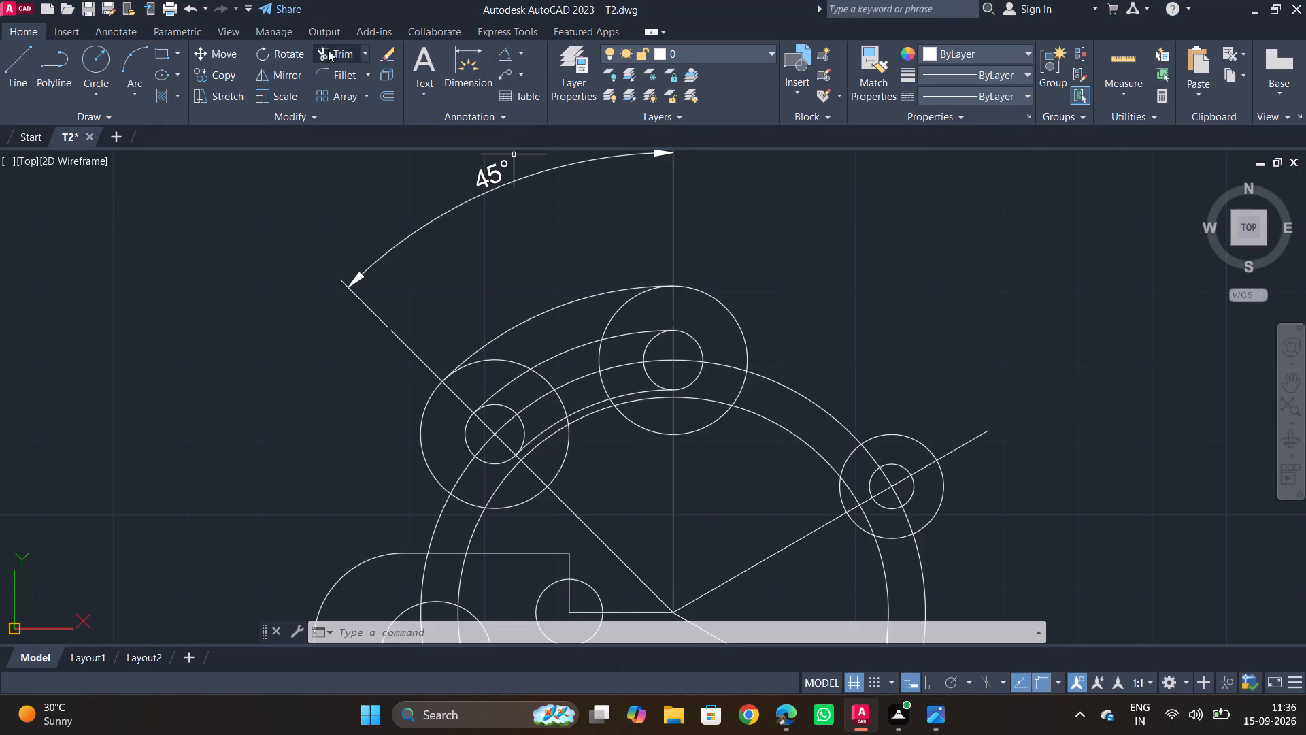
left_click(341, 46)
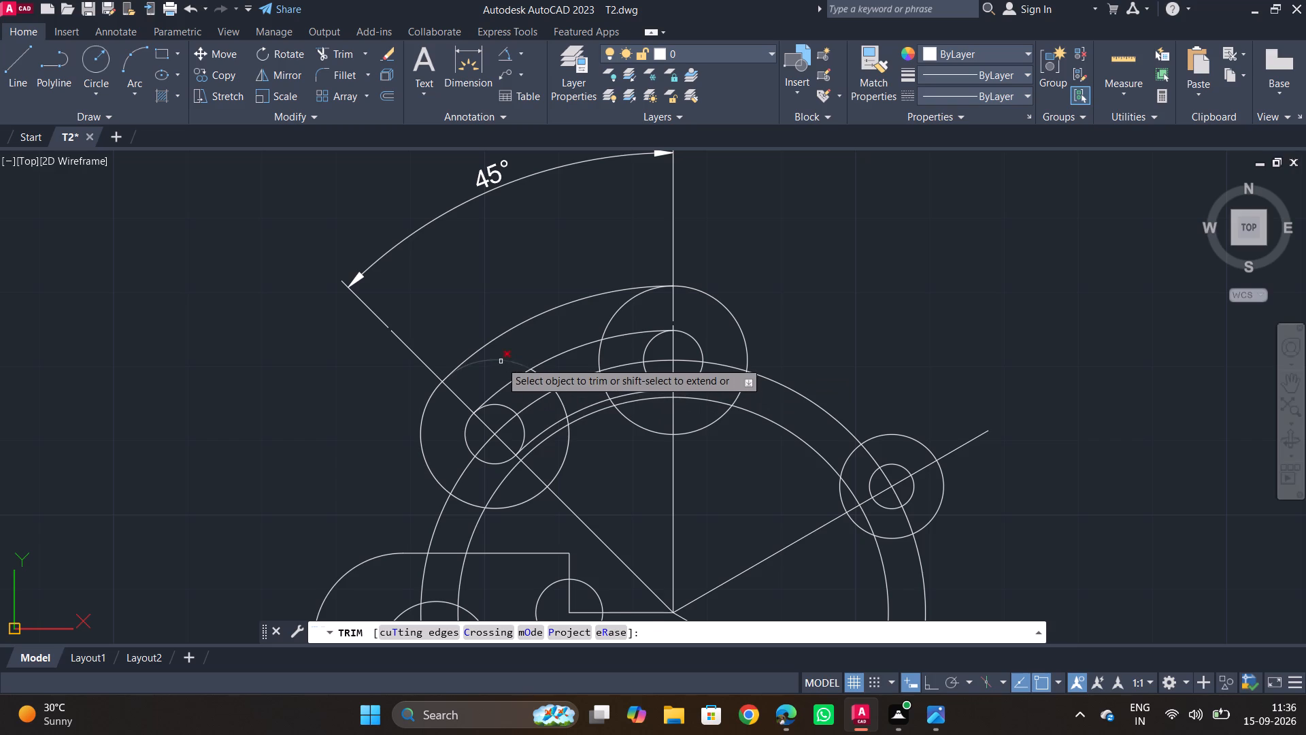
left_click(501, 361)
left_click(546, 380)
left_click(563, 397)
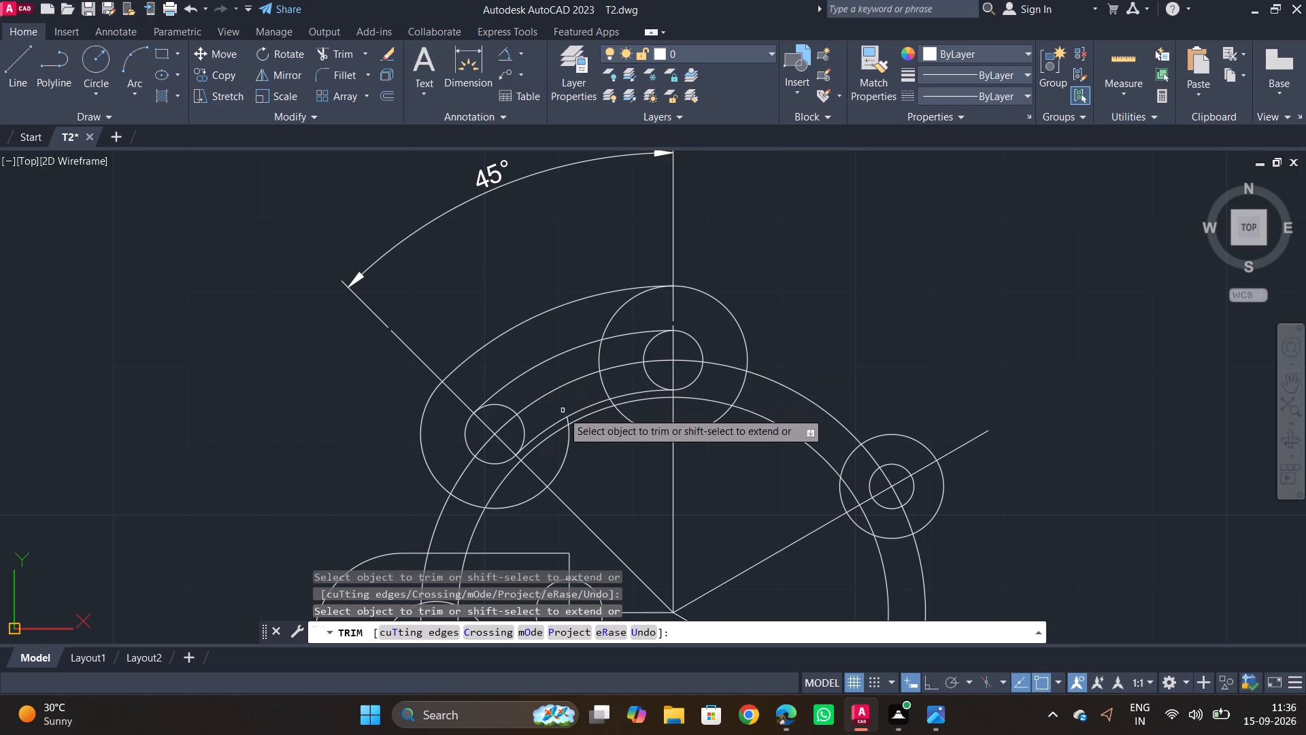
left_click(555, 434)
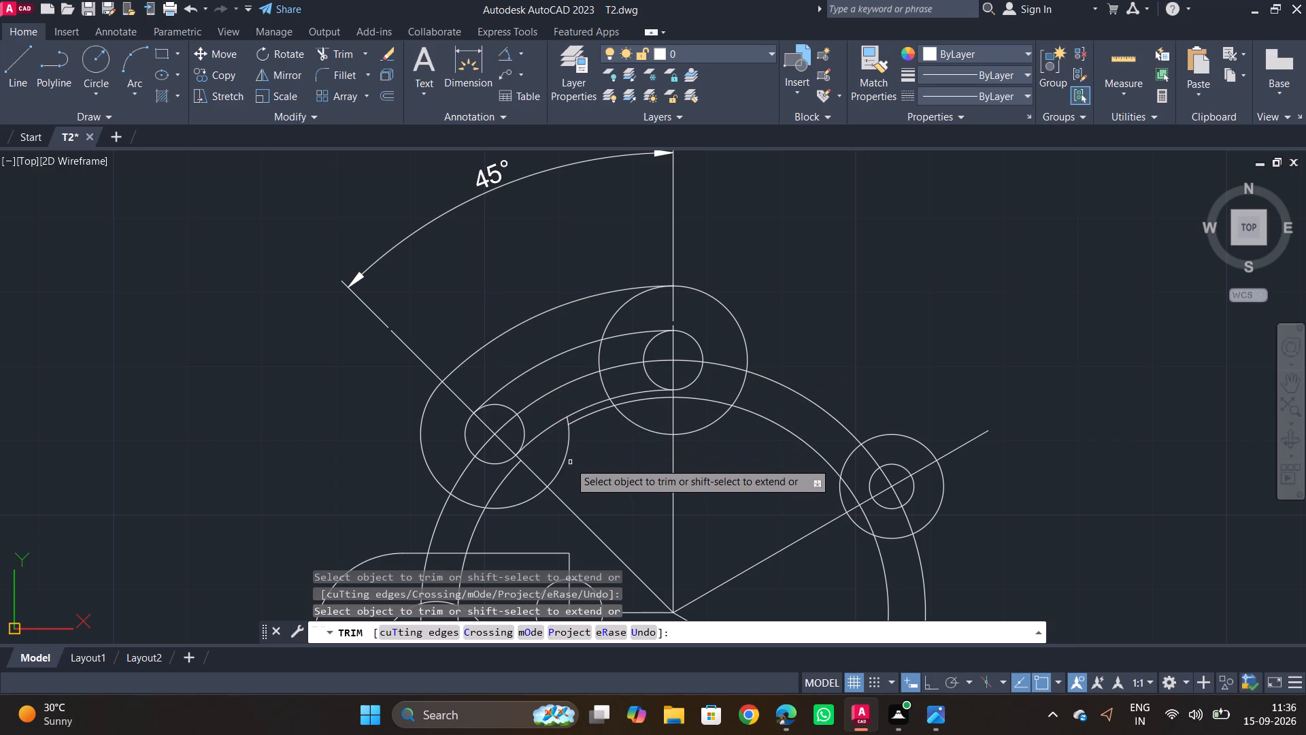
left_click(563, 463)
left_click(581, 416)
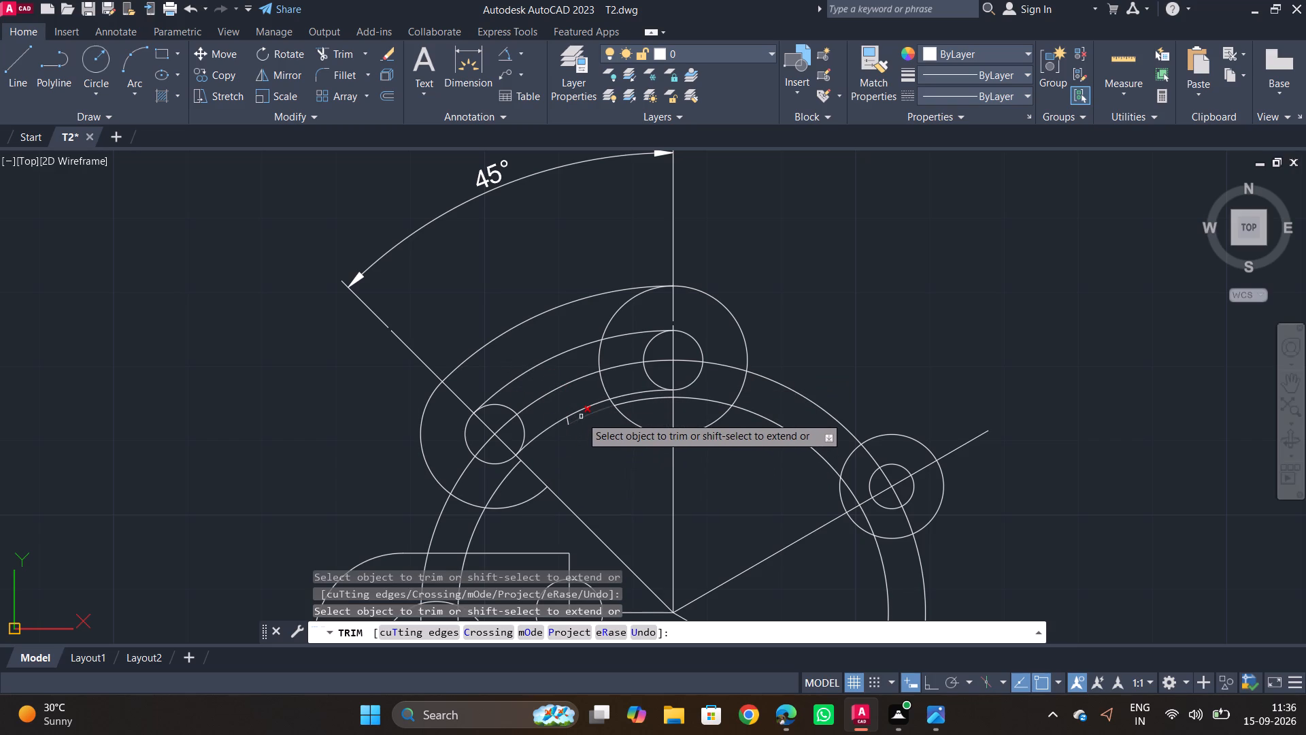
left_click(569, 423)
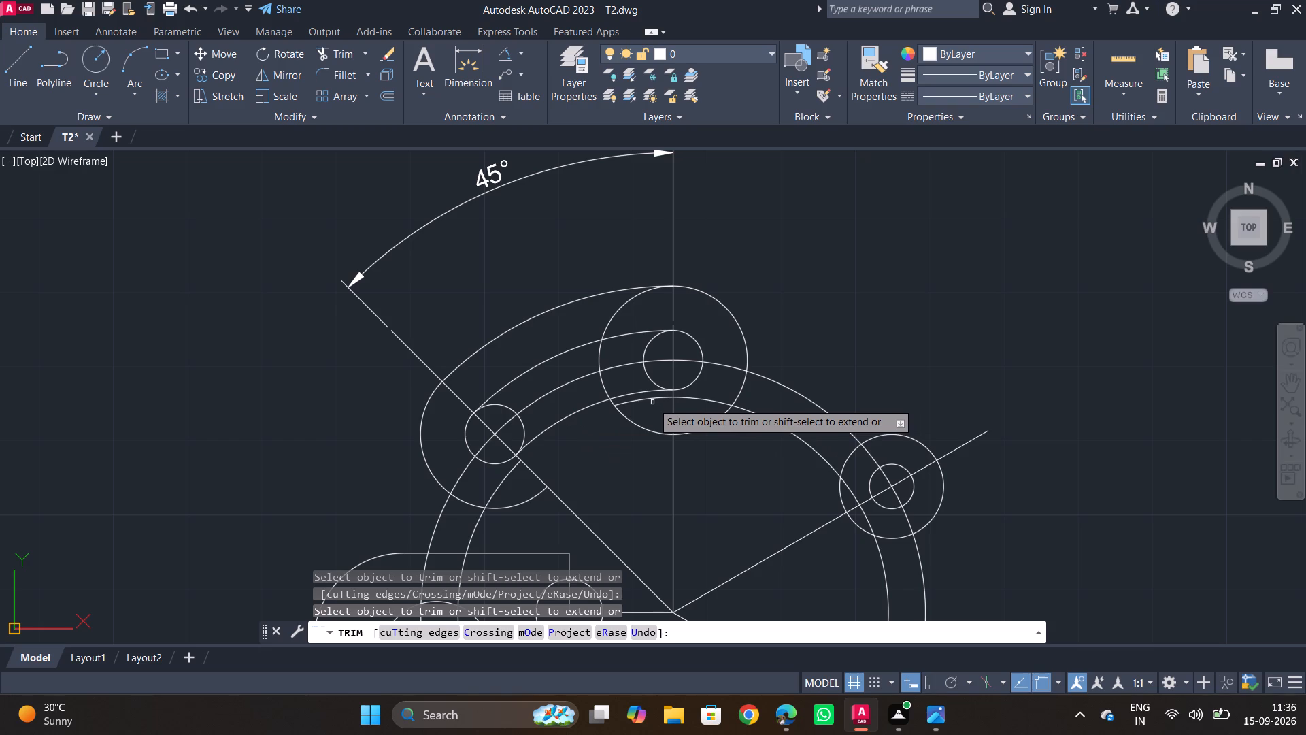
Trim the upper-left part of the radius 10 circle on the vertical line and the radius 29 arc inside its left half.
left_click(654, 400)
left_click(603, 379)
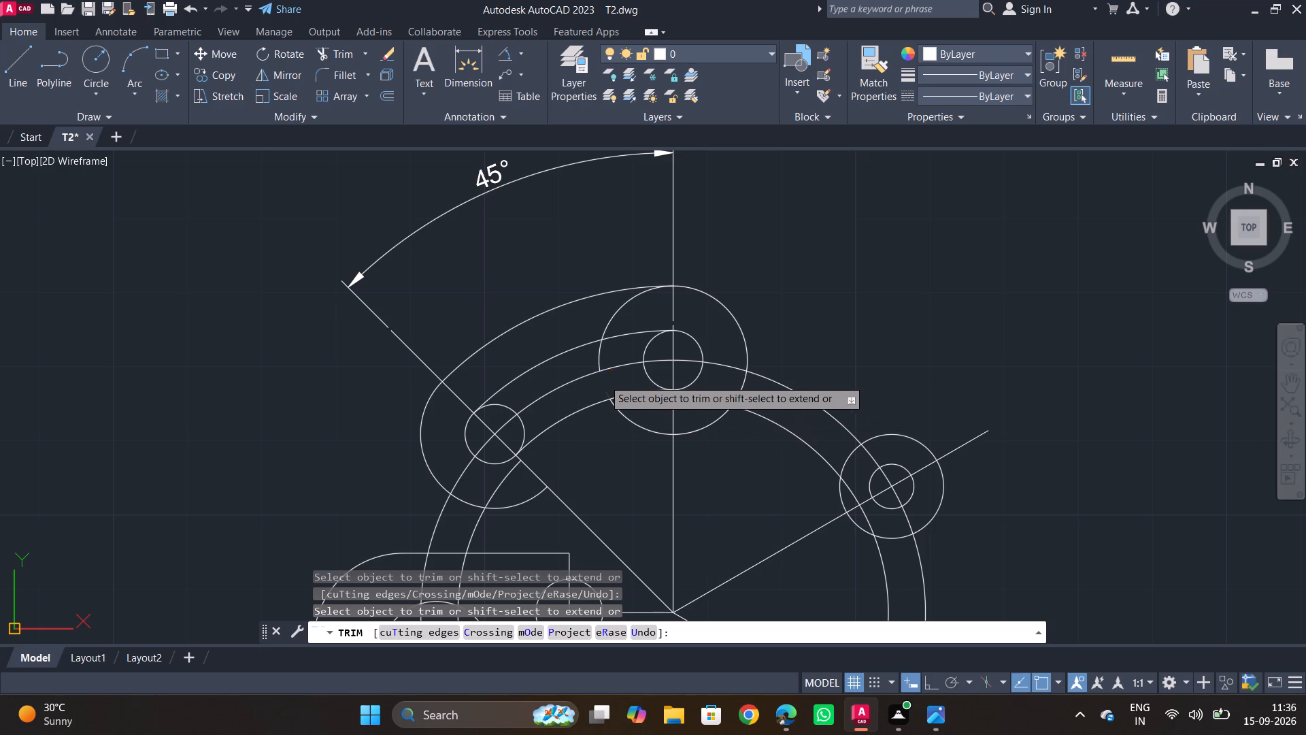
left_click(599, 347)
left_click(620, 308)
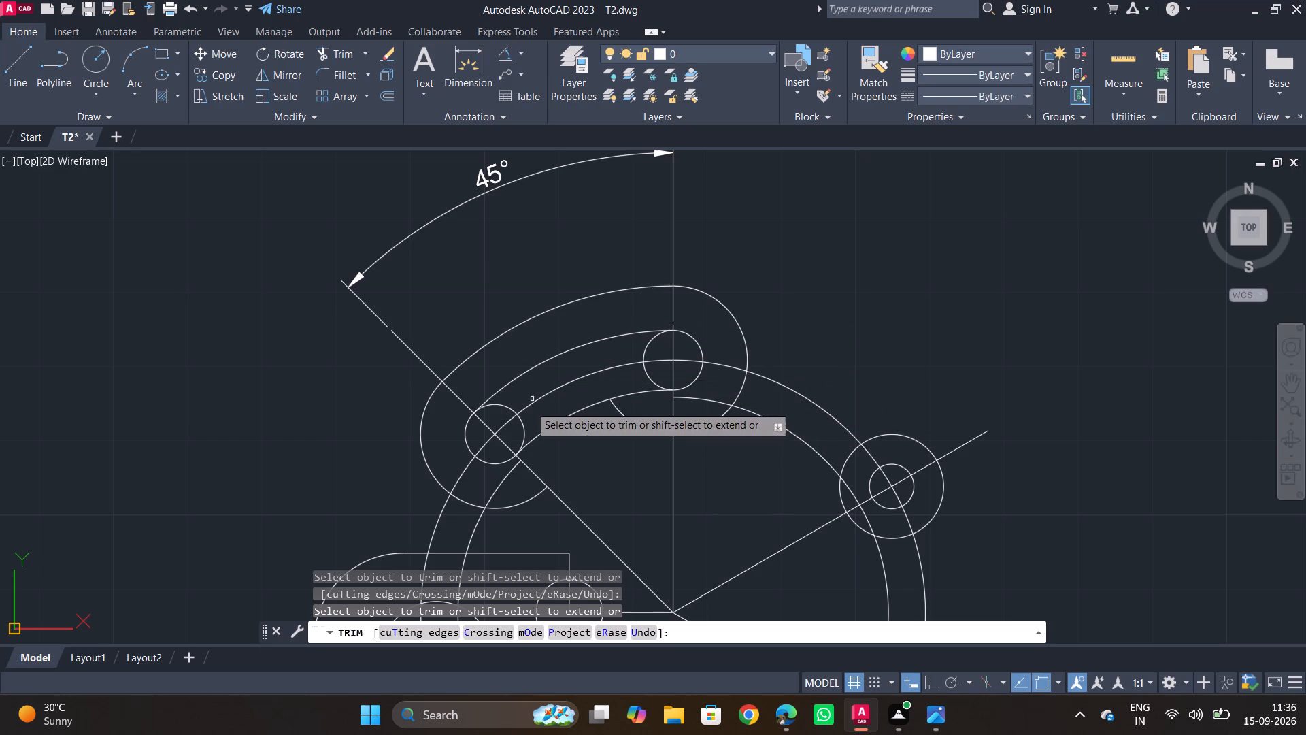
Trim the inner half of the radius 4 circle on the 135° line, between the two slot arcs.
left_click(525, 426)
left_click(499, 406)
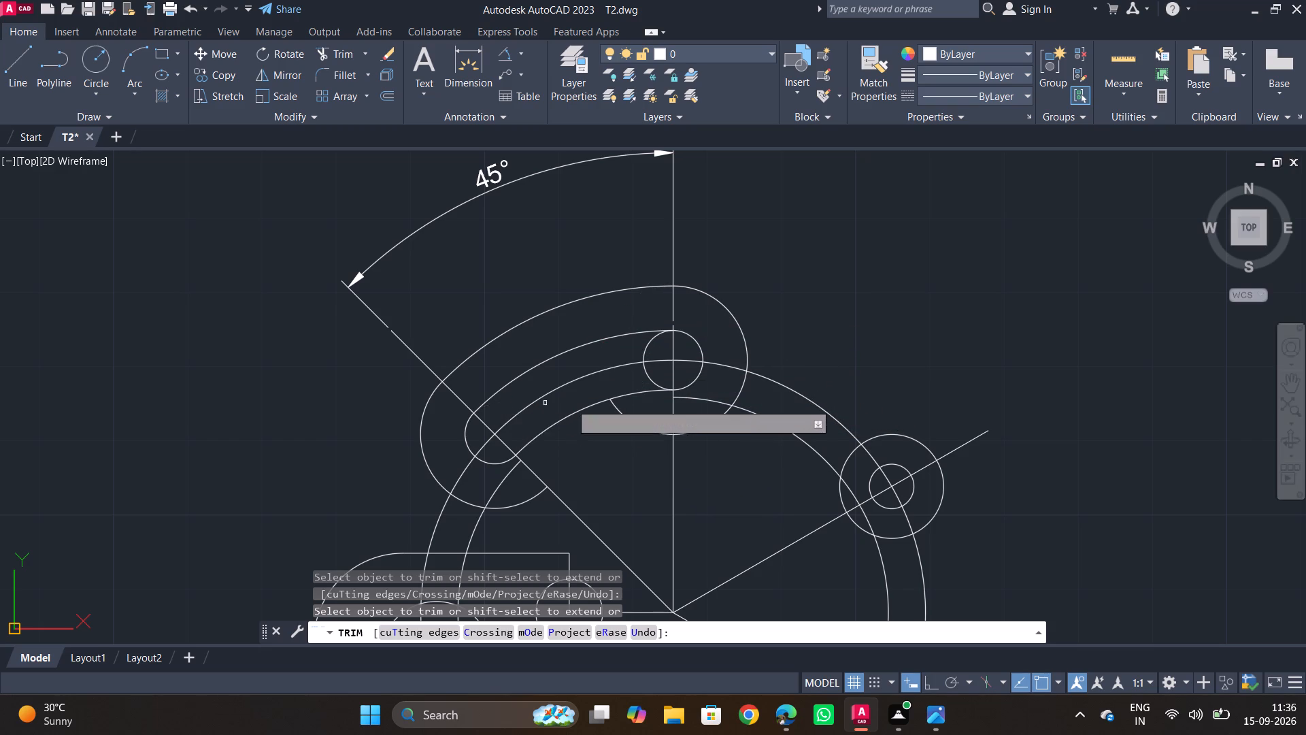
Trim the lower-left remainder of the vertical line's radius 10 circle and the radius 29 arc inside the other radius 10 circle.
key("alt+Tab")
key("alt+Tab")
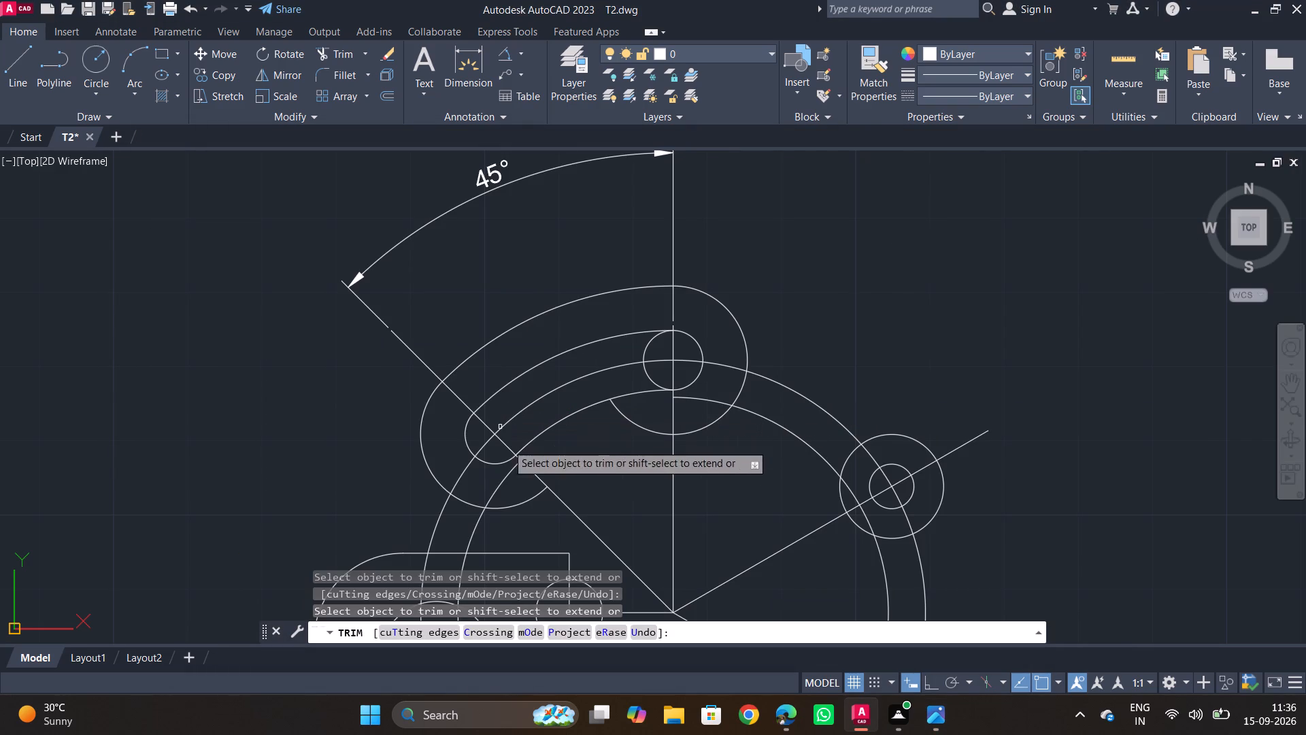
key("alt+Tab")
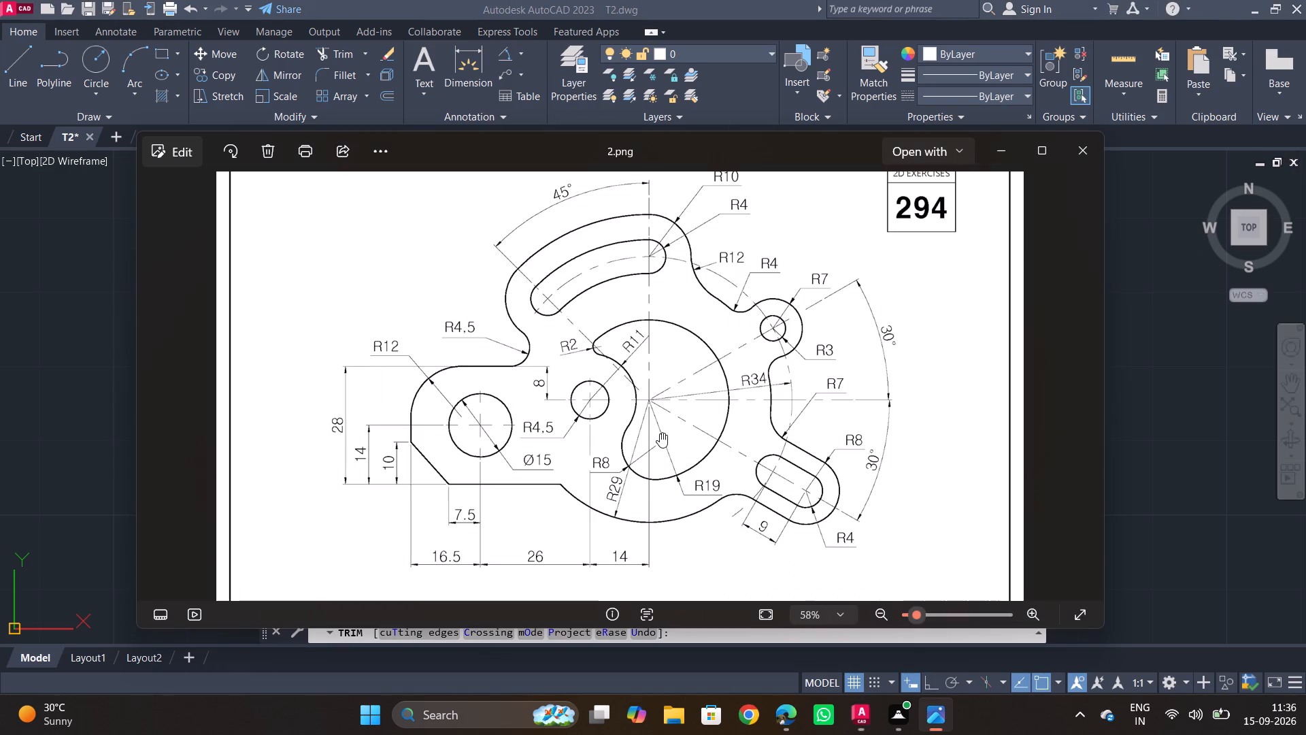
key("alt+Tab")
left_click_drag(649, 417, 639, 420)
left_click(615, 454)
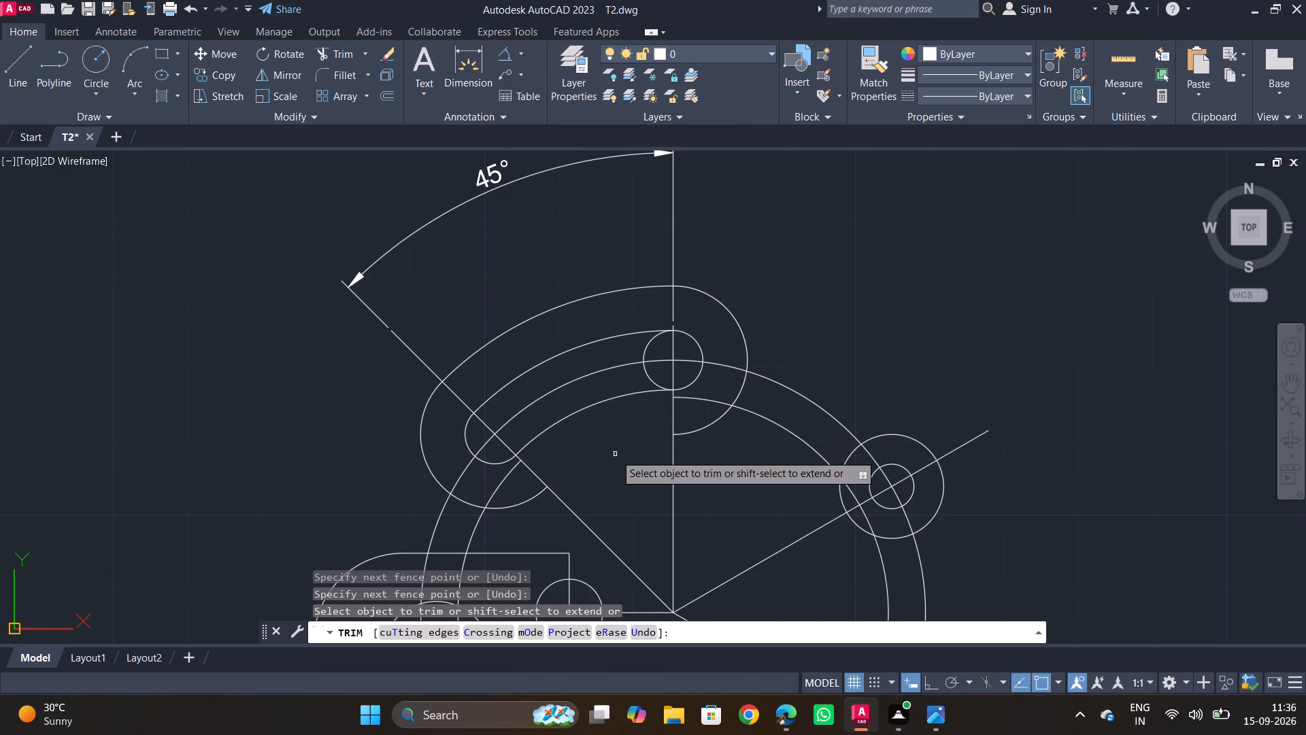
left_click(503, 480)
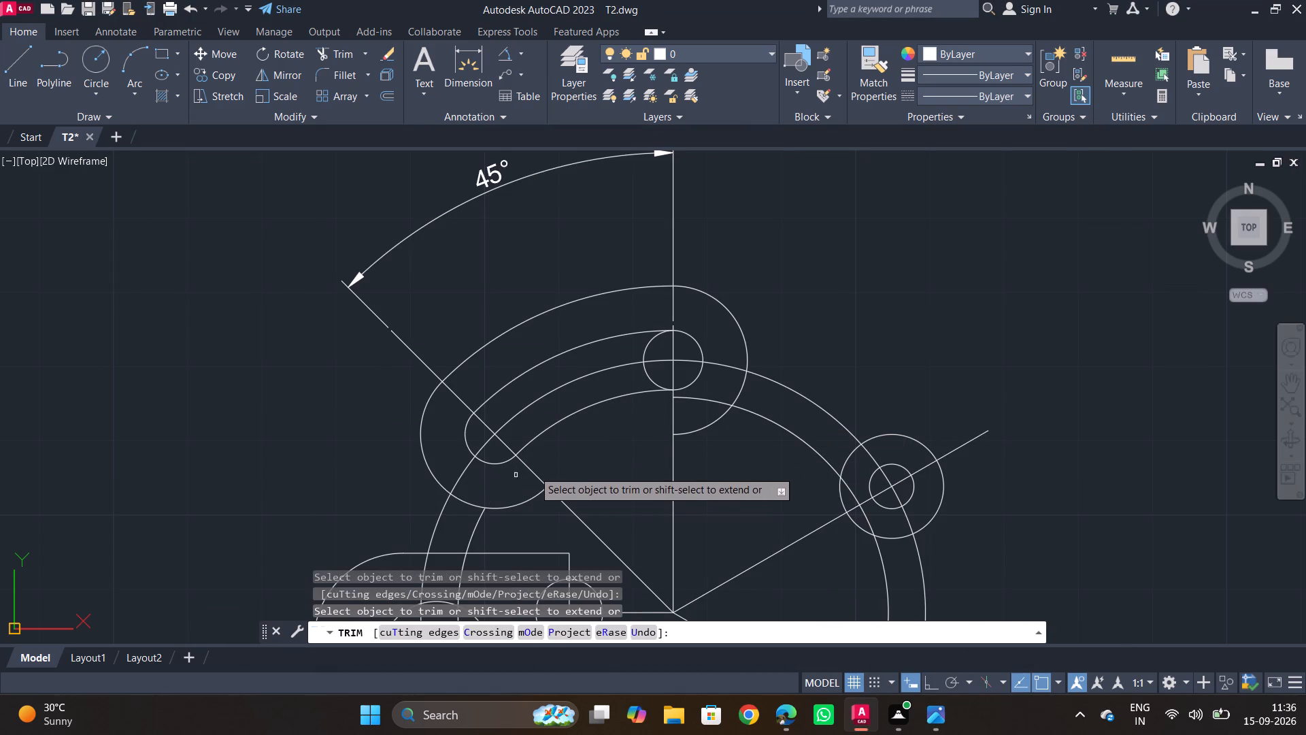
Erase the remainder of the radius 29 circle.
key("alt+Tab")
key("alt+Tab")
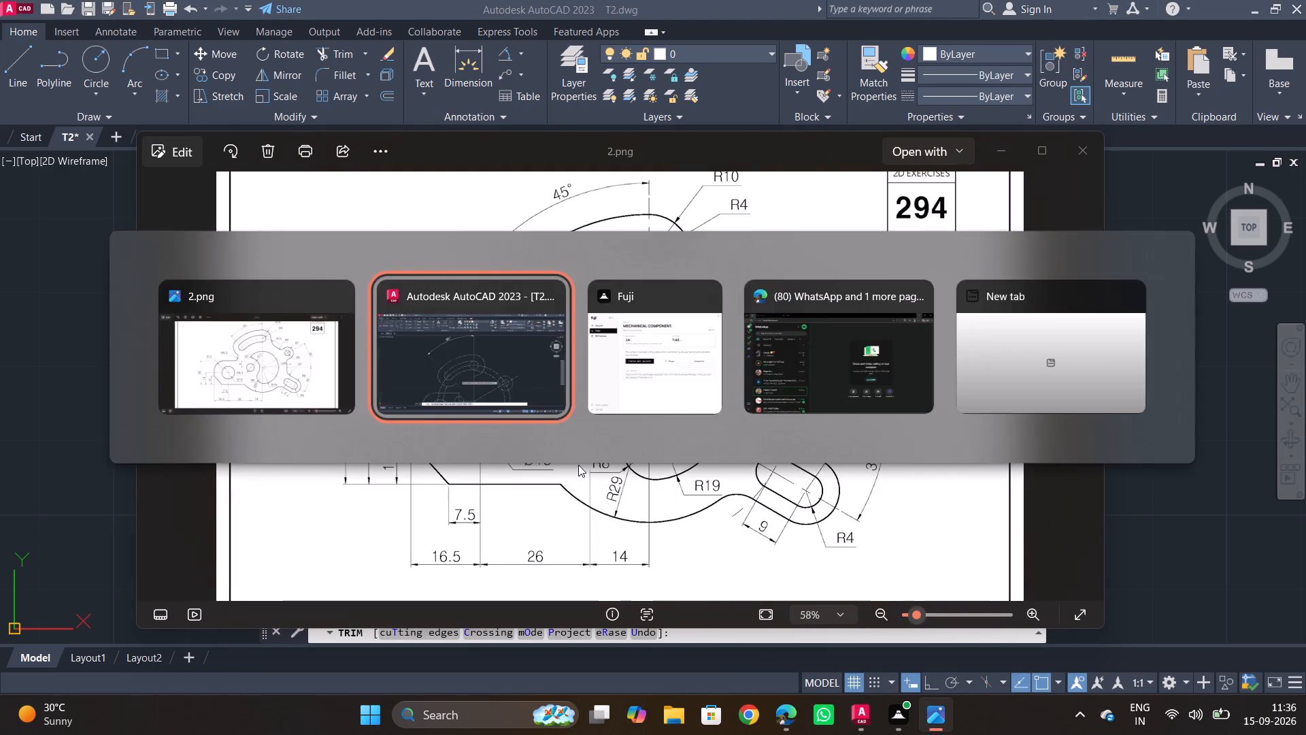
scroll(636, 486, "down", 1)
middle_click_drag(729, 485, 736, 404)
key("Escape")
left_click(737, 367)
key("Delete")
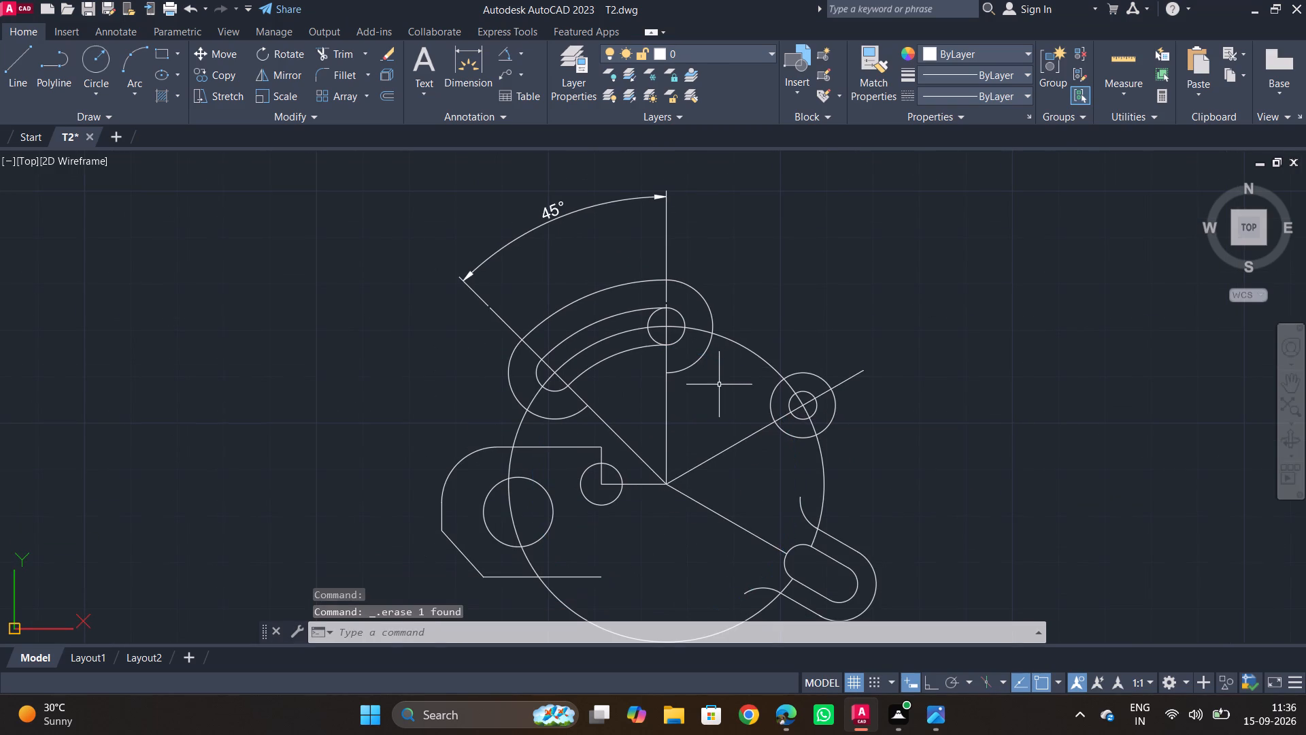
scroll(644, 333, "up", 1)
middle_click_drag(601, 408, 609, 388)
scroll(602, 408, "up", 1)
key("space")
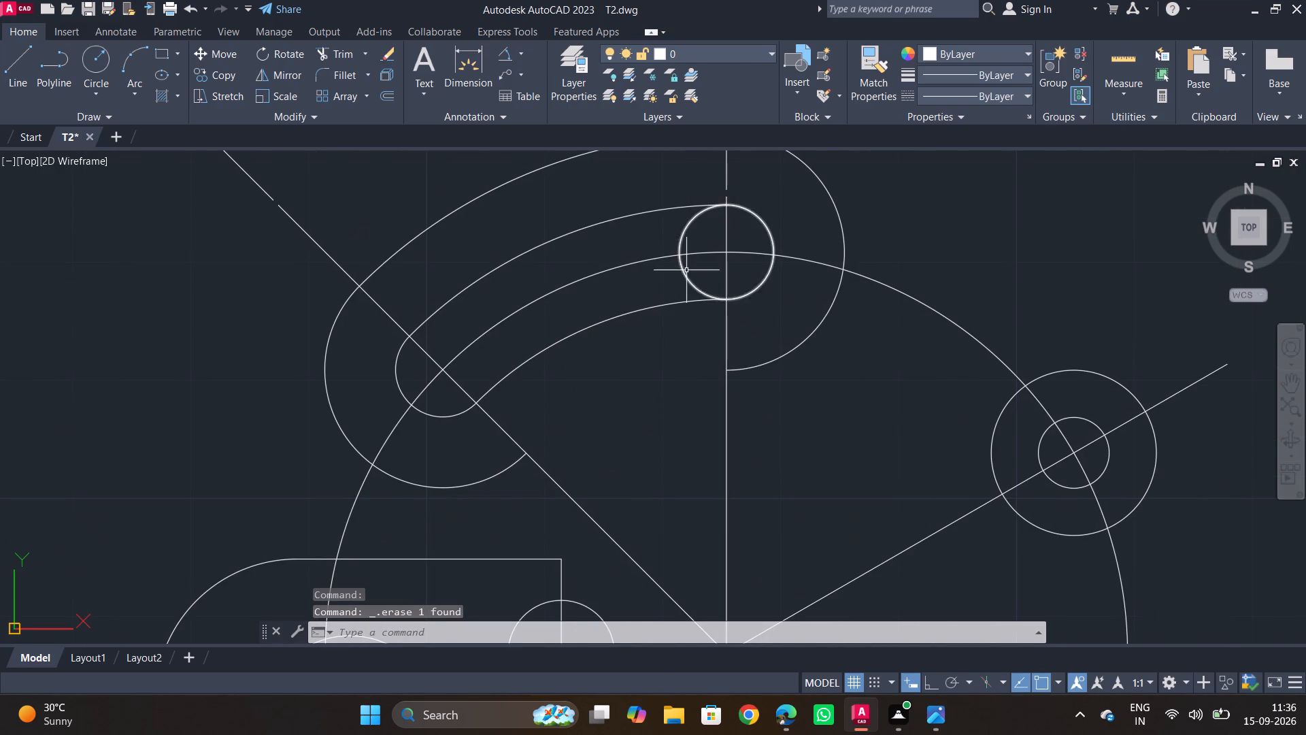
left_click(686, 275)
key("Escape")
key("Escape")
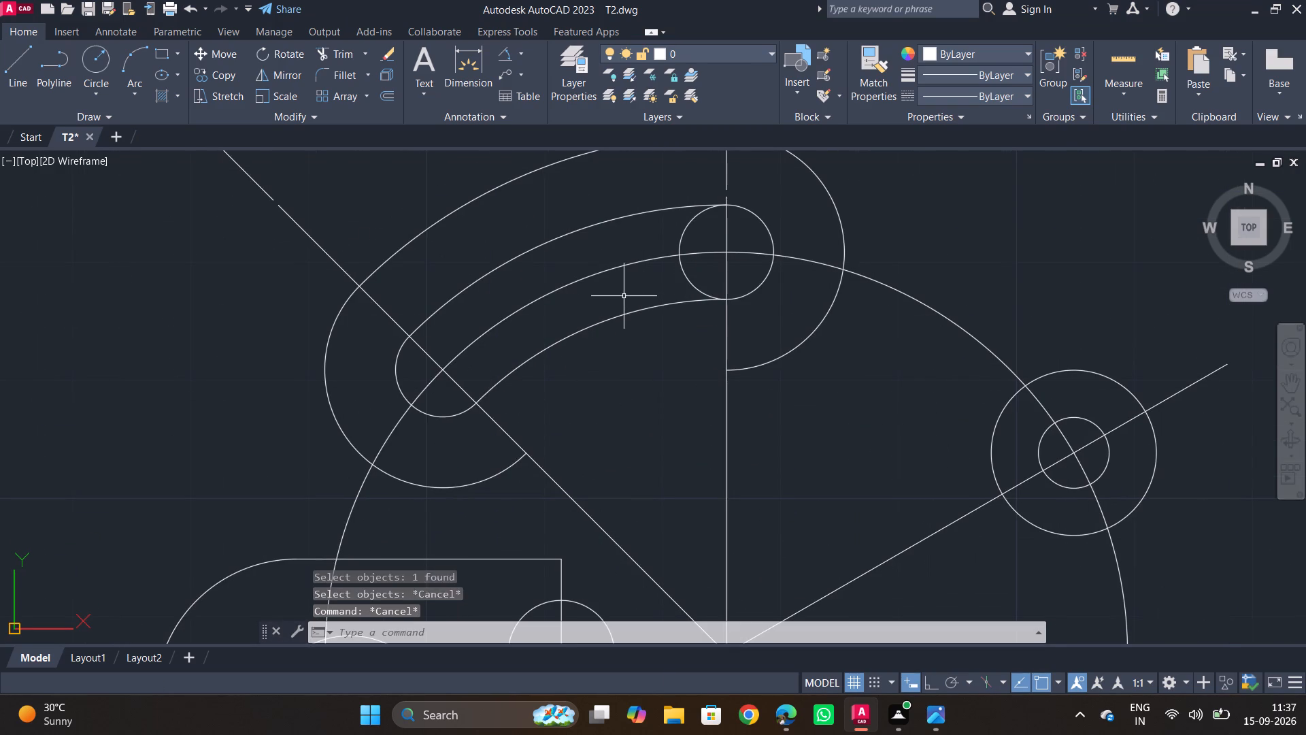
Trim the inner half of the radius 4 circle on the vertical line, between the two slot arcs.
key("Escape")
key("t")
type("r")
key("space")
left_click(681, 272)
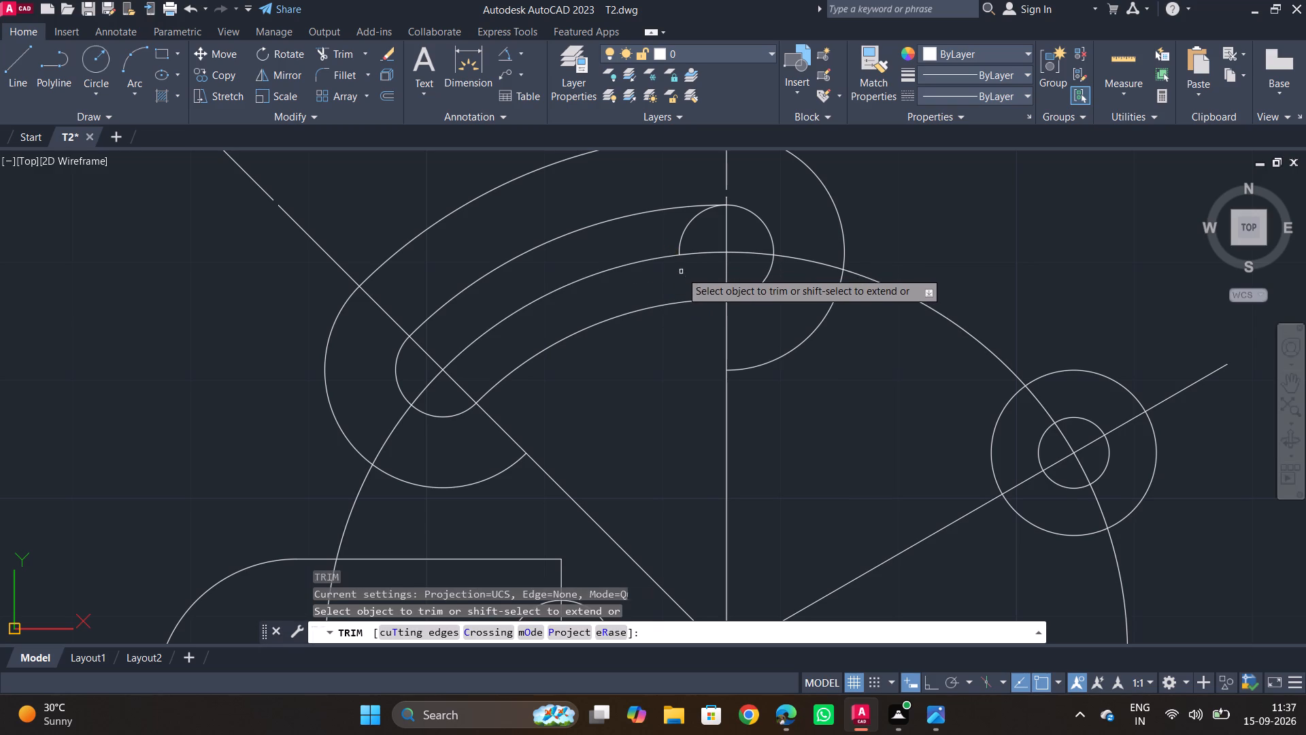
left_click(684, 239)
key("Escape")
key("Escape")
Offset the slot's inner arc inward by 6, picking the distance from its end on the vertical line to the radius 10 arc's end.
middle_click_drag(658, 338, 641, 333)
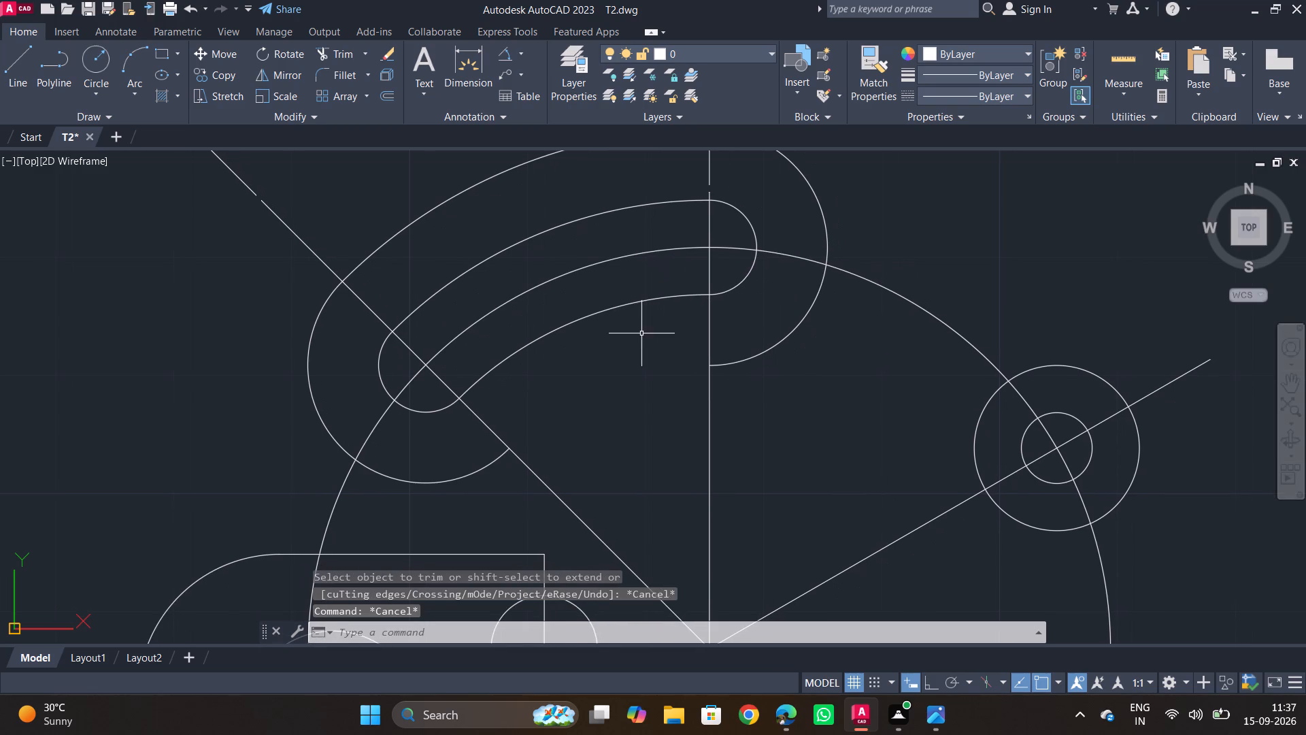
left_click(576, 322)
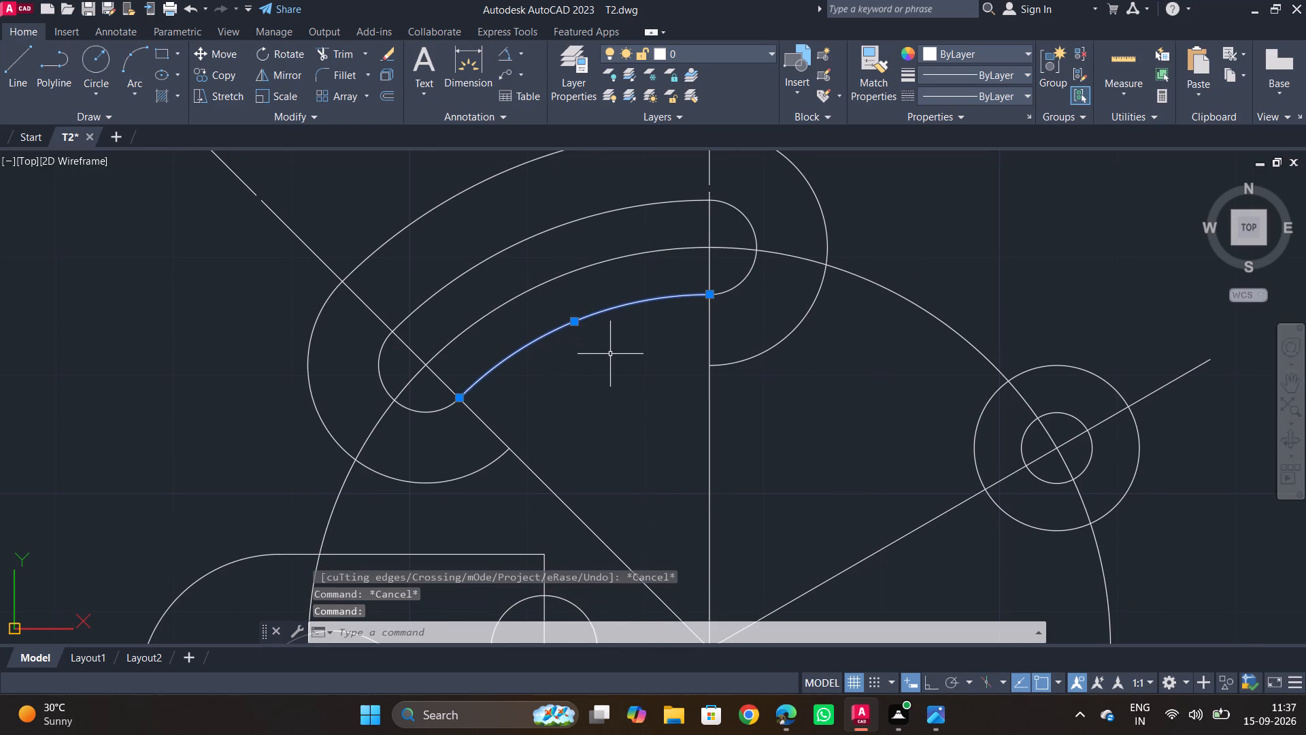
type("o")
key("space")
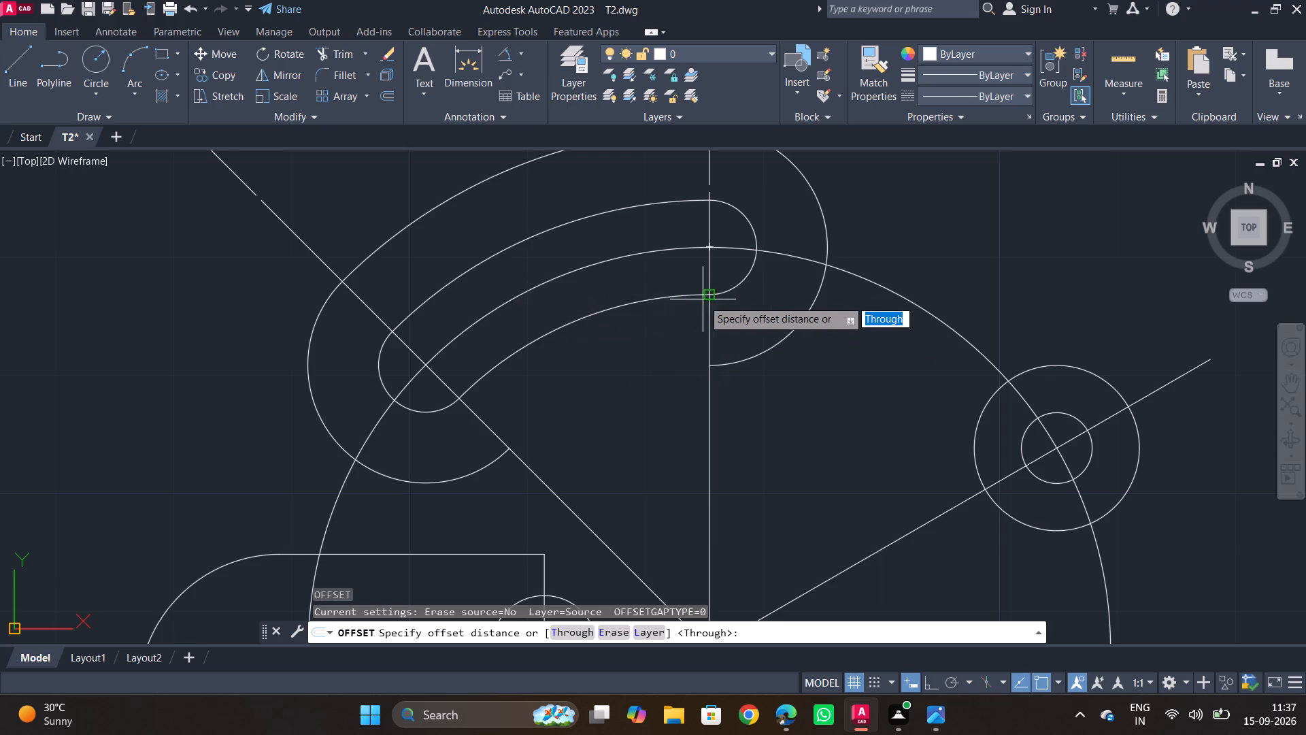
left_click(714, 299)
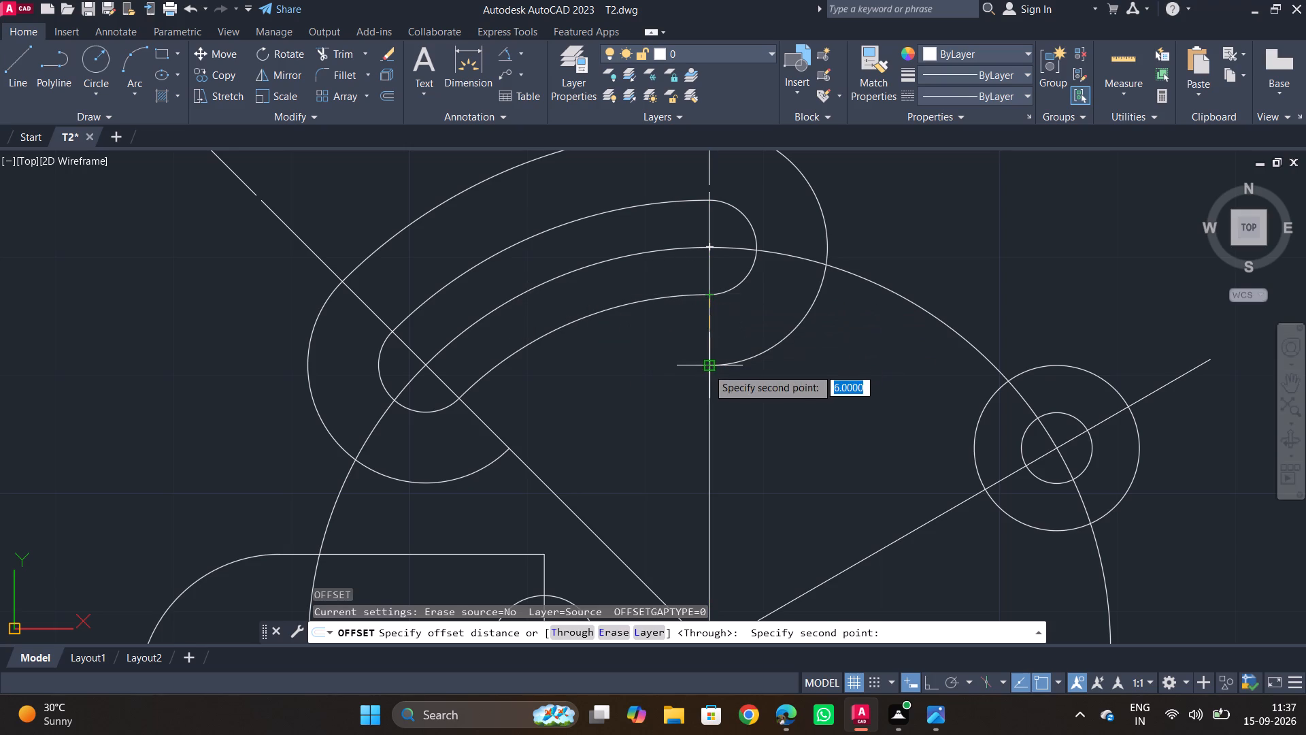
left_click(707, 368)
left_click(579, 393)
key("Escape")
key("Escape")
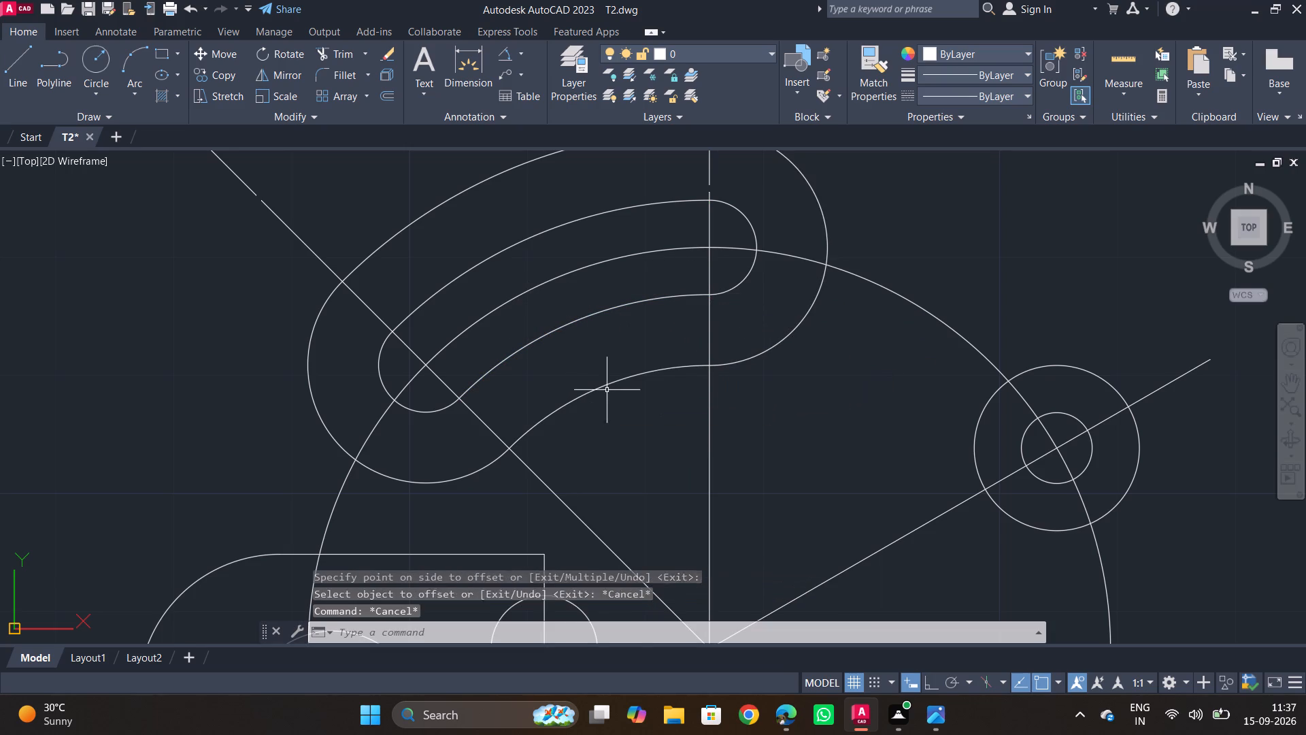
key("Escape")
Load the CENTER2 linetype from acadiso.lin into the drawing.
scroll(605, 392, "down", 1)
key("alt+Tab")
key("alt+Tab")
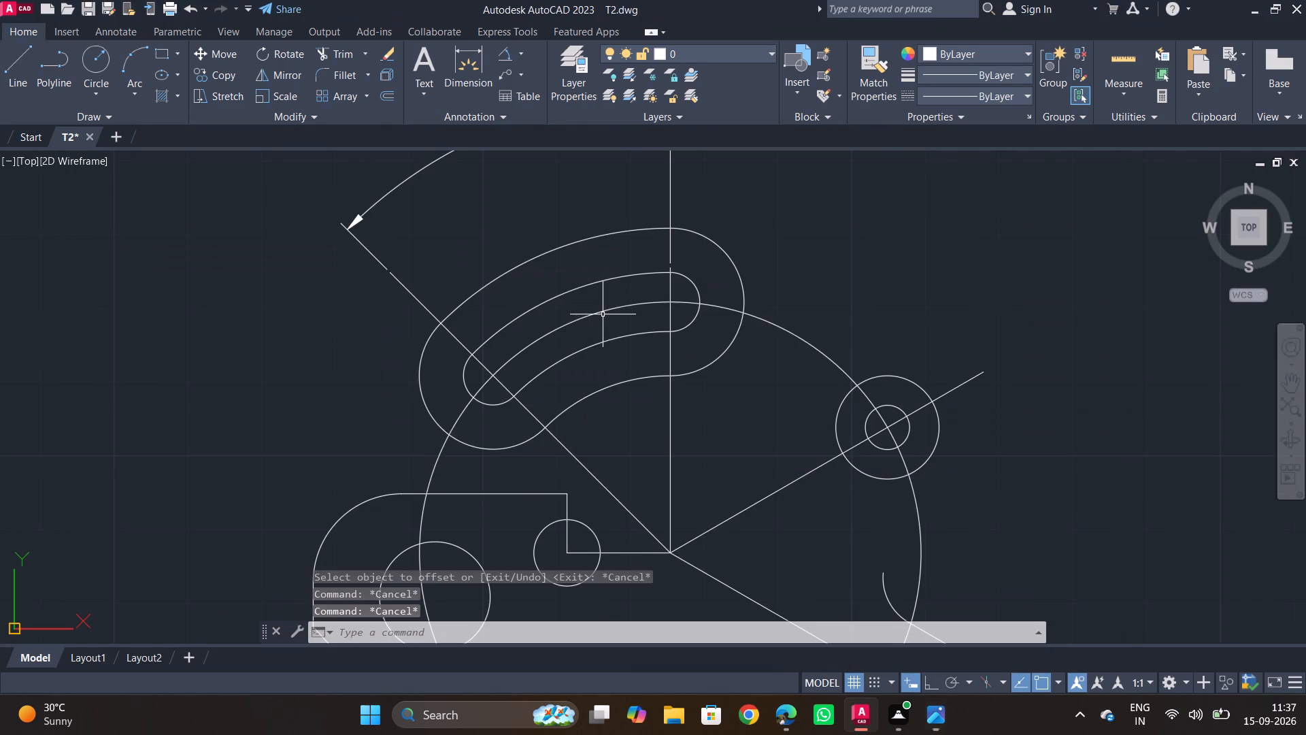
key("alt+Tab")
key("alt+Tab")
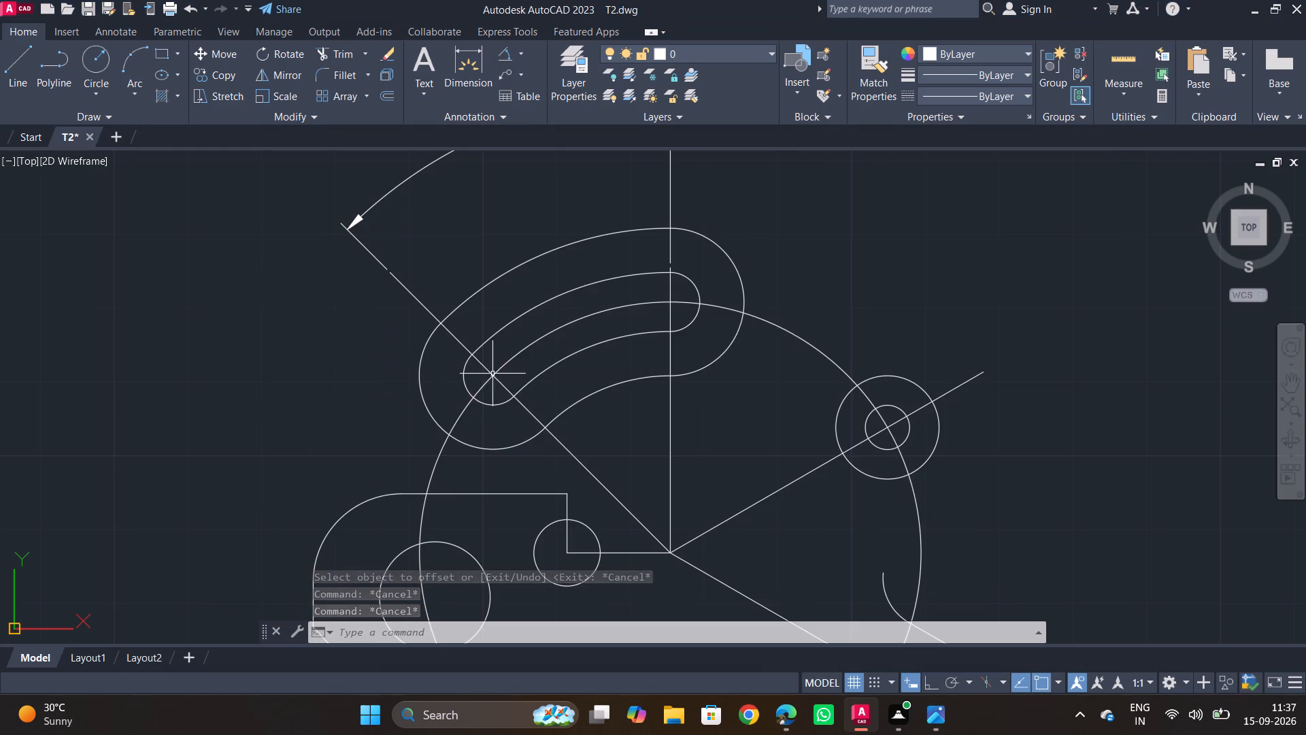
left_click(480, 387)
left_click(963, 79)
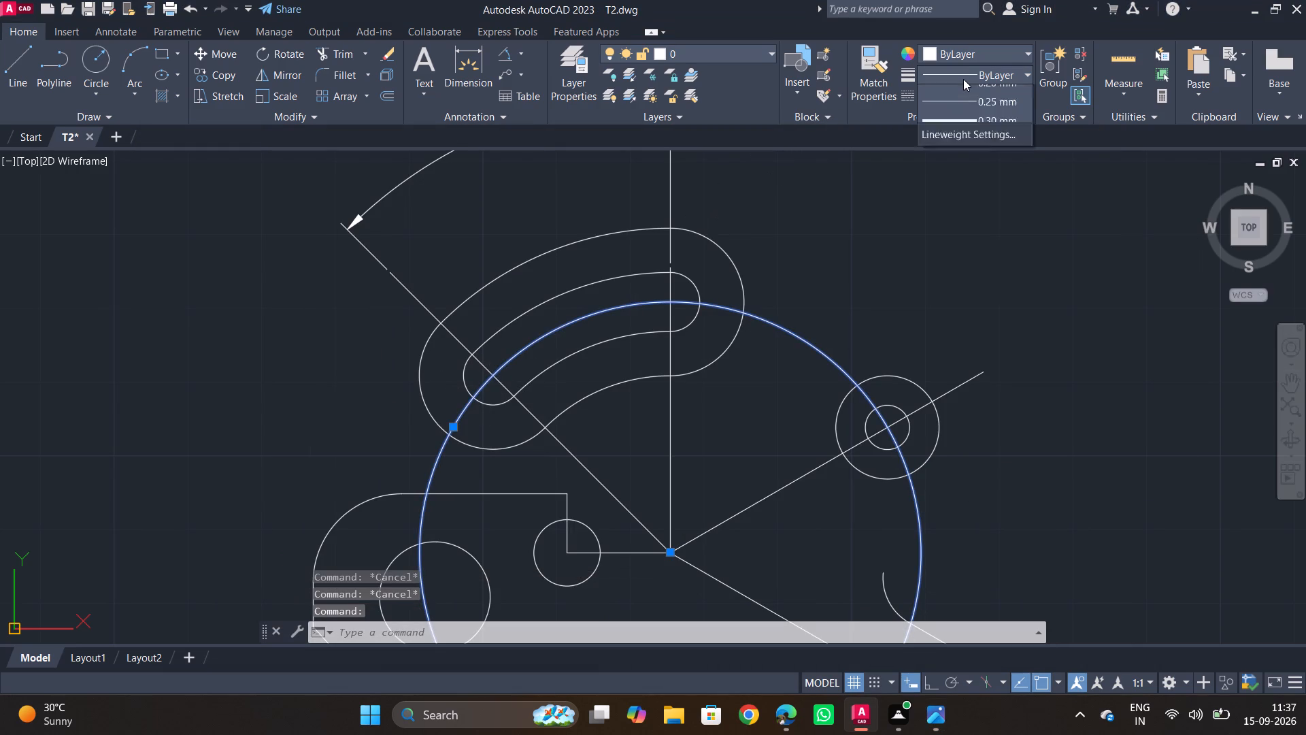
left_click(1009, 71)
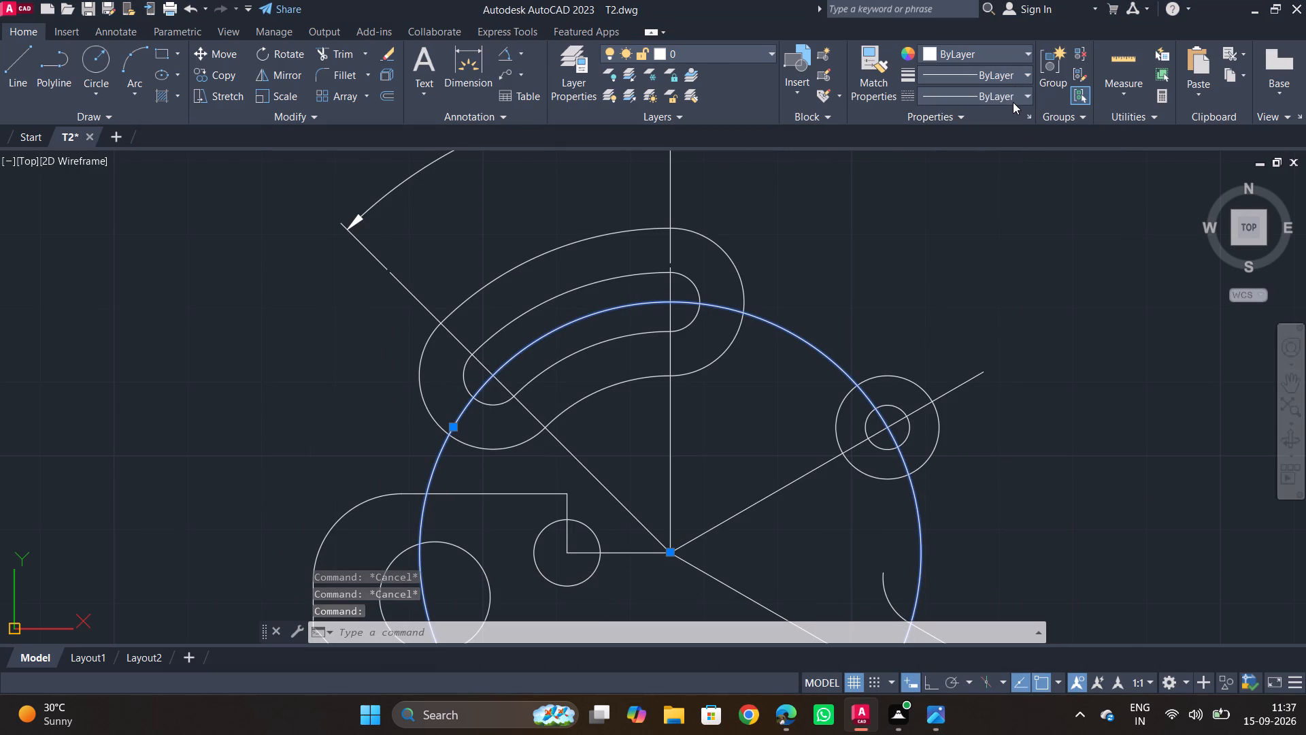
left_click(1013, 102)
left_click(965, 169)
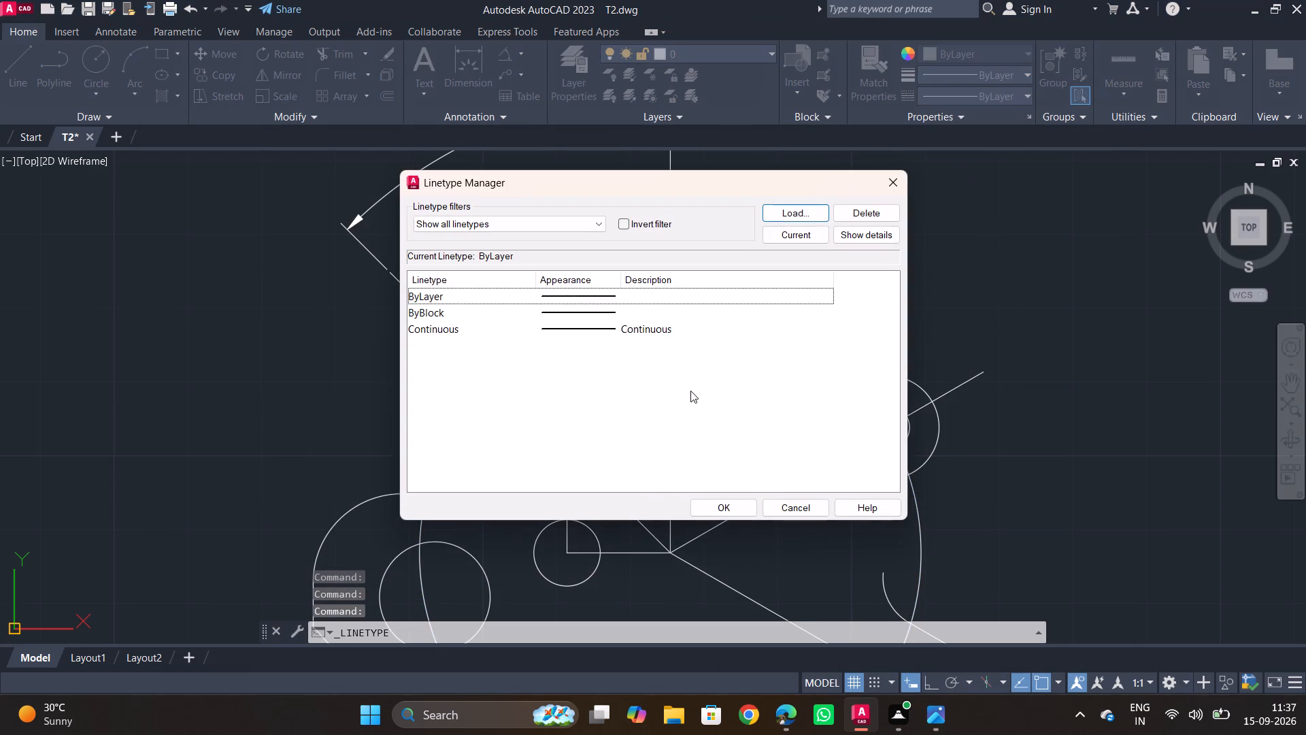
left_click(802, 211)
scroll(529, 354, "down", 4)
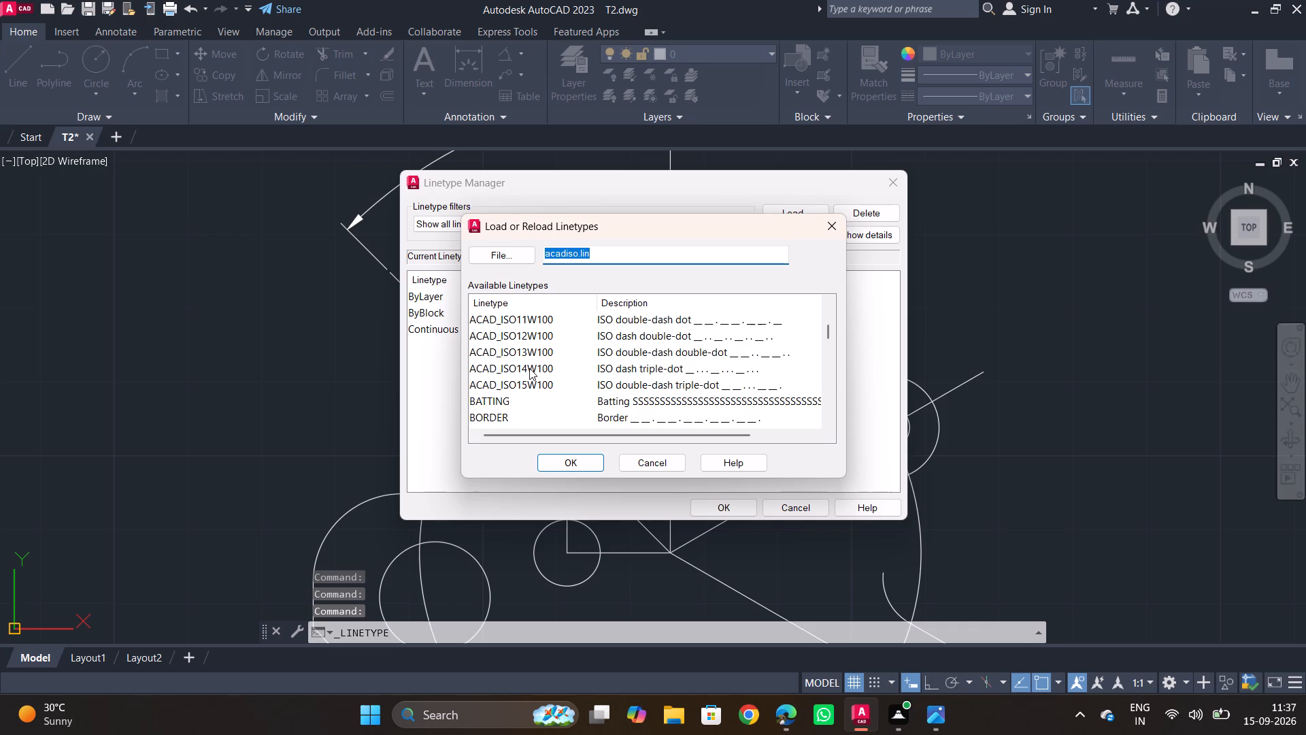
scroll(539, 425, "down", 2)
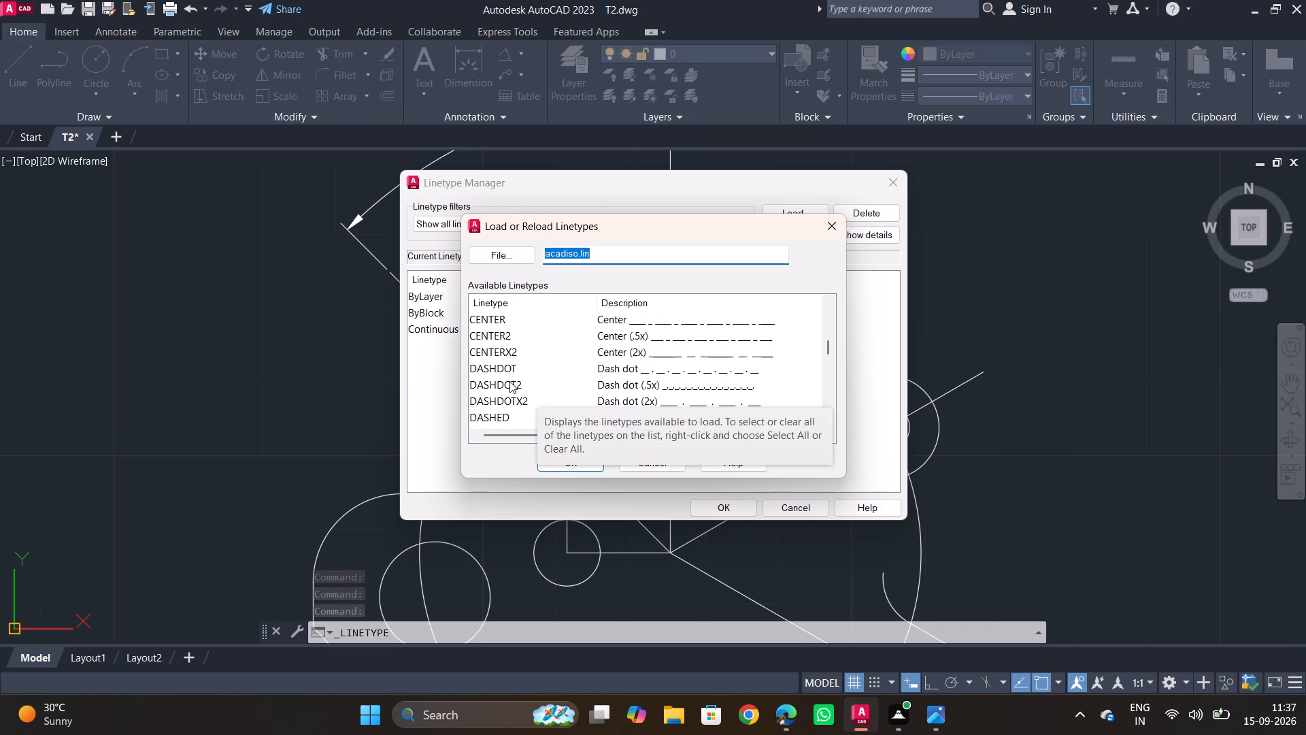
left_click(530, 338)
left_click(695, 337)
left_click(712, 317)
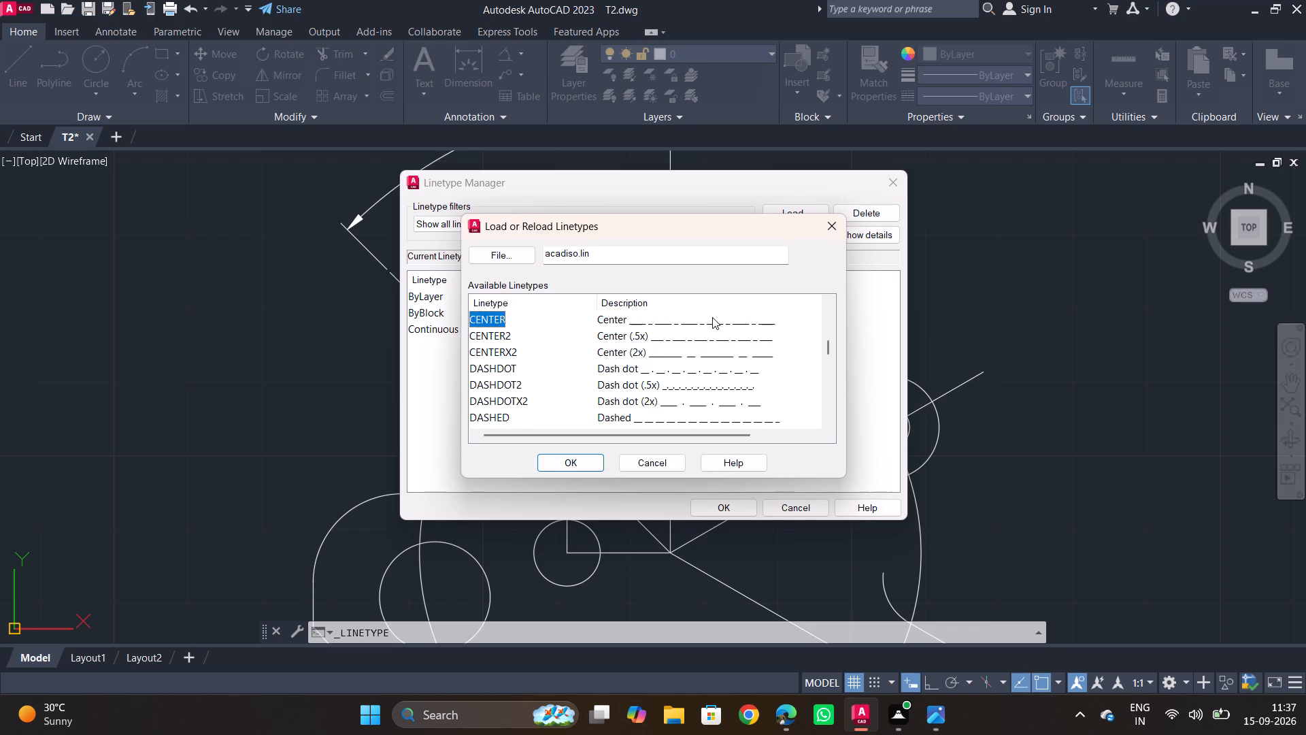
left_click(528, 339)
left_click(650, 309)
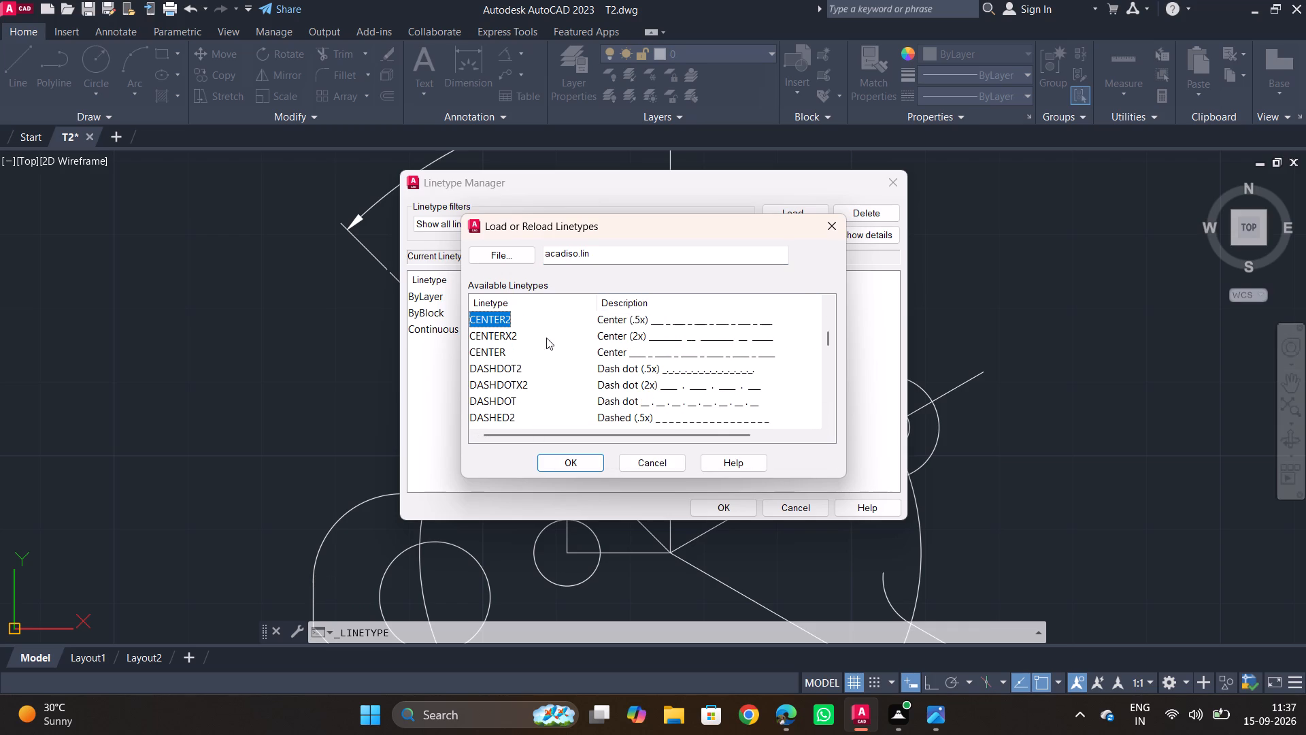
scroll(635, 338, "up", 1)
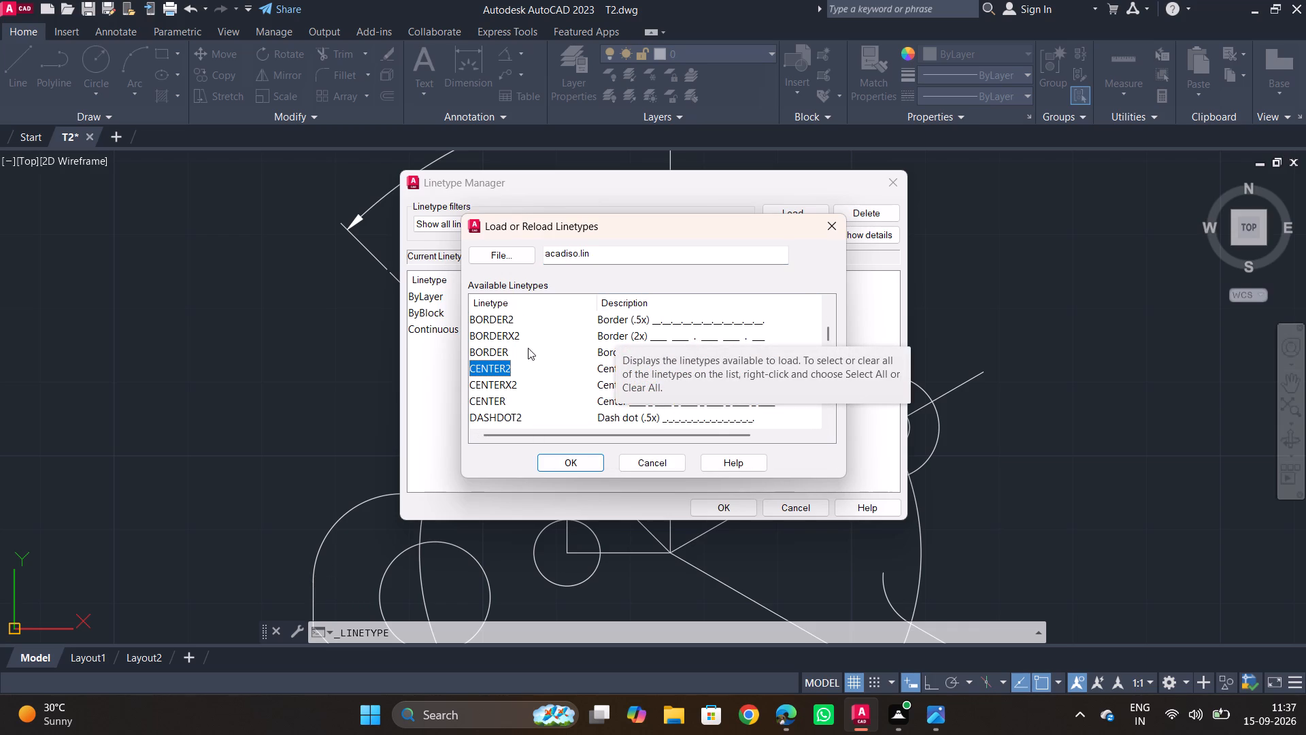
left_click(518, 382)
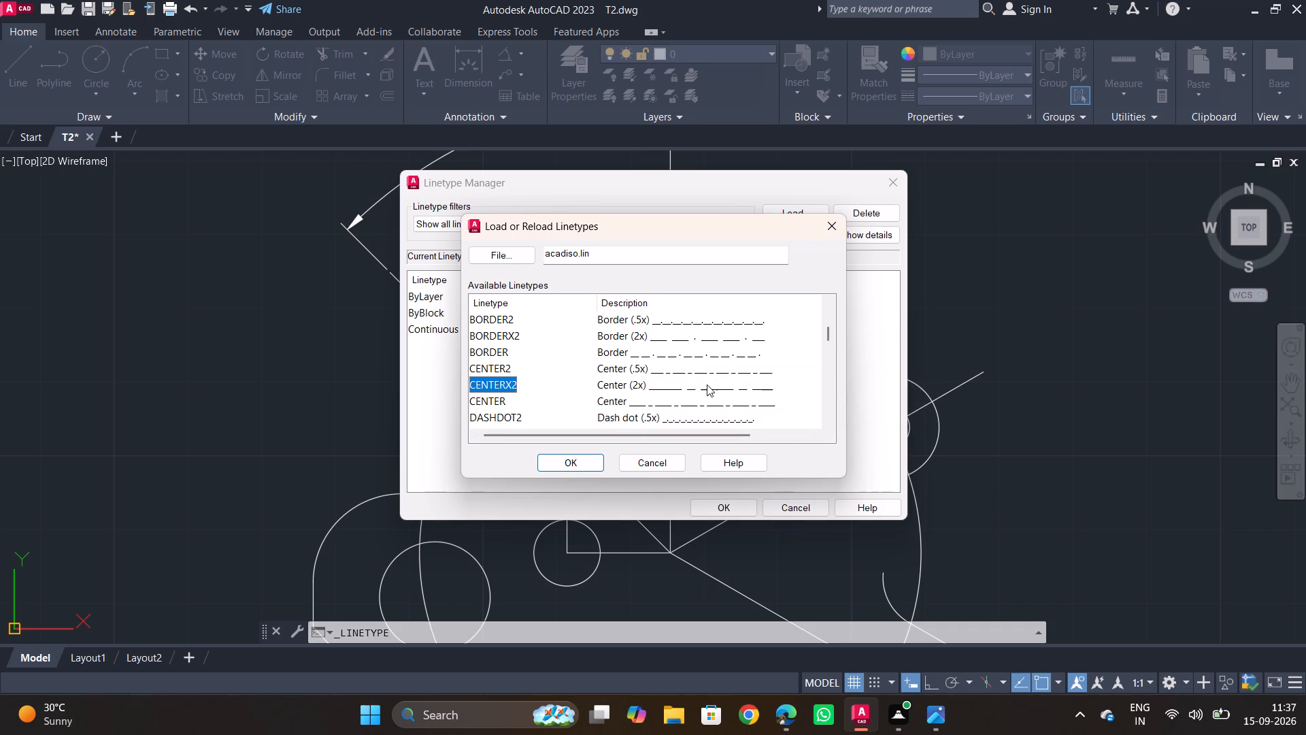
left_click(714, 375)
left_click(571, 463)
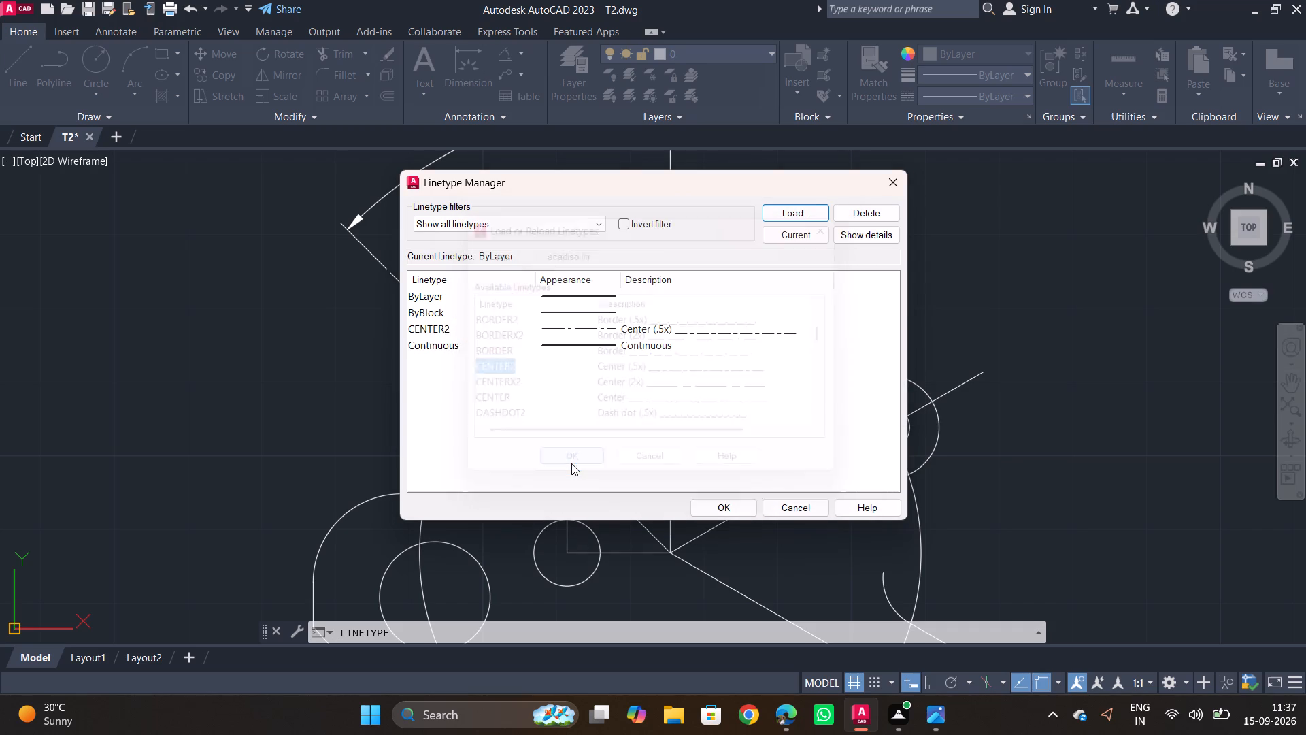
left_click(738, 330)
left_click(728, 510)
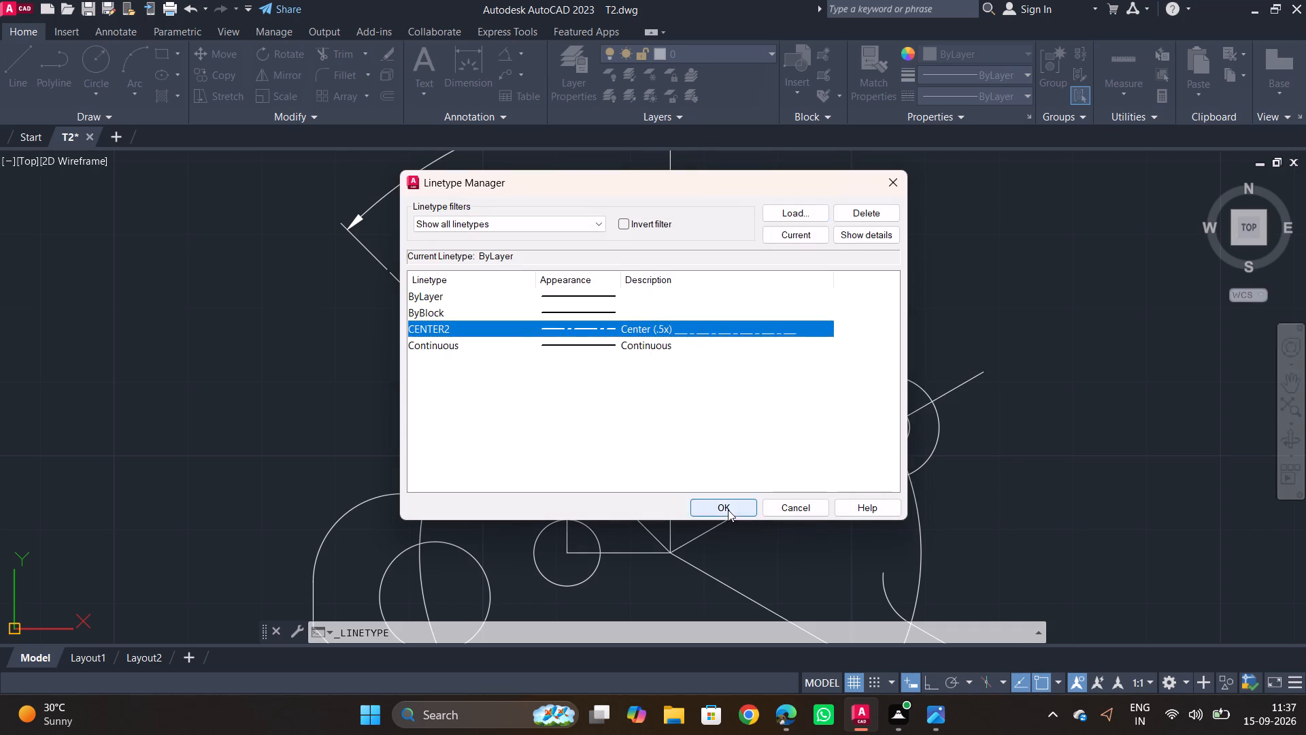
key("Escape")
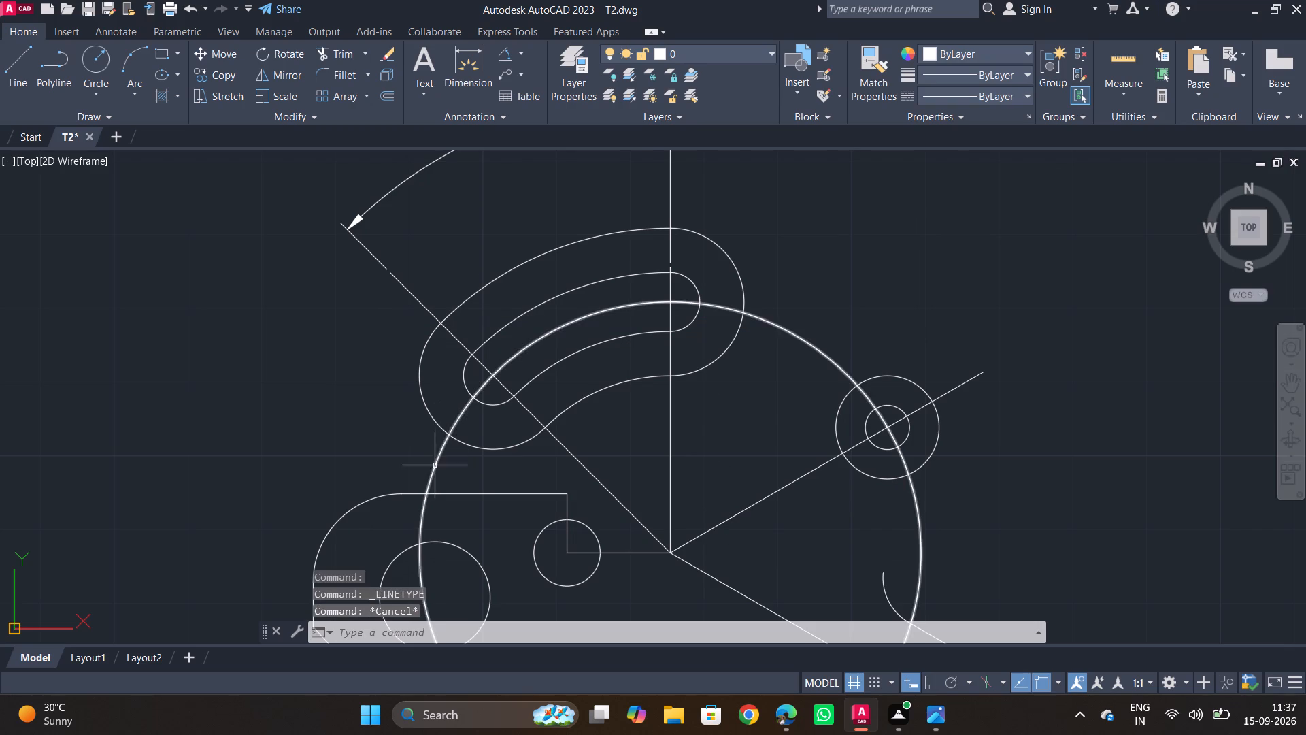
Change the linetype of the radius 34 construction arc to CENTER2.
left_click(435, 465)
right_click(435, 465)
left_click(501, 438)
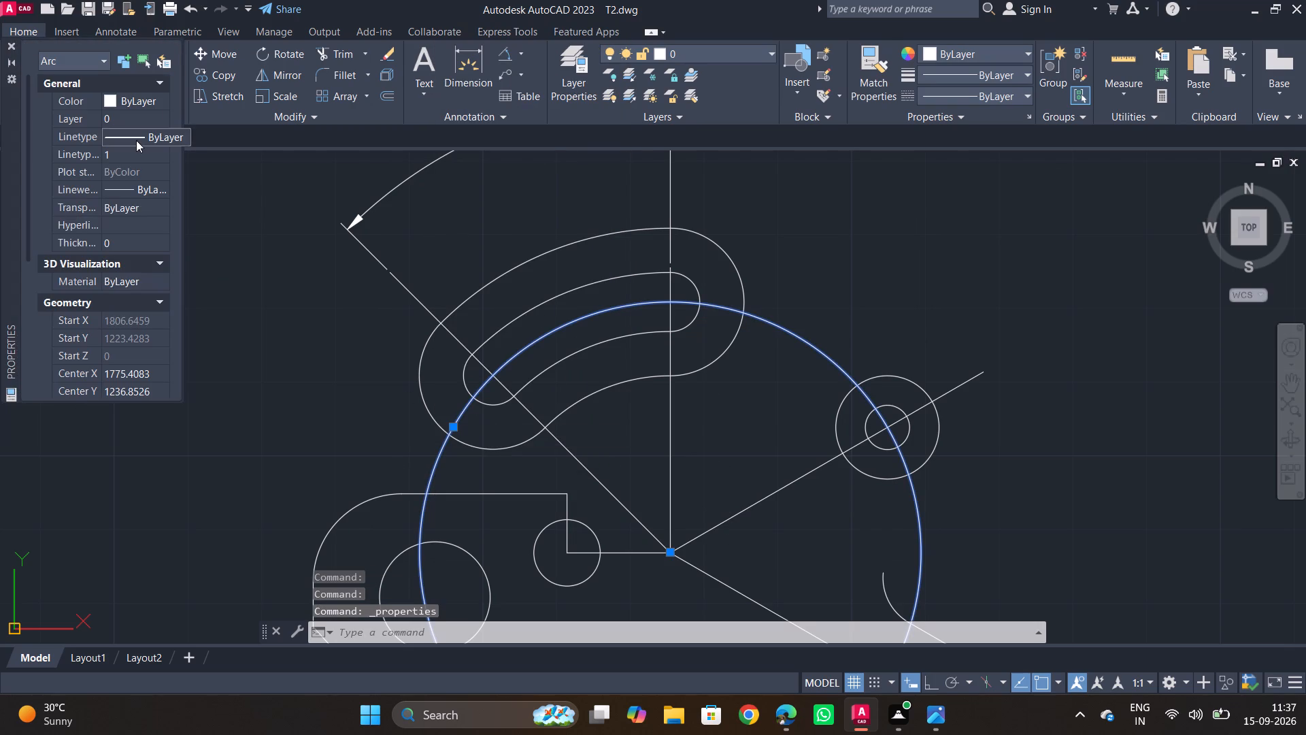
left_click(136, 140)
left_click(136, 140)
left_click(126, 178)
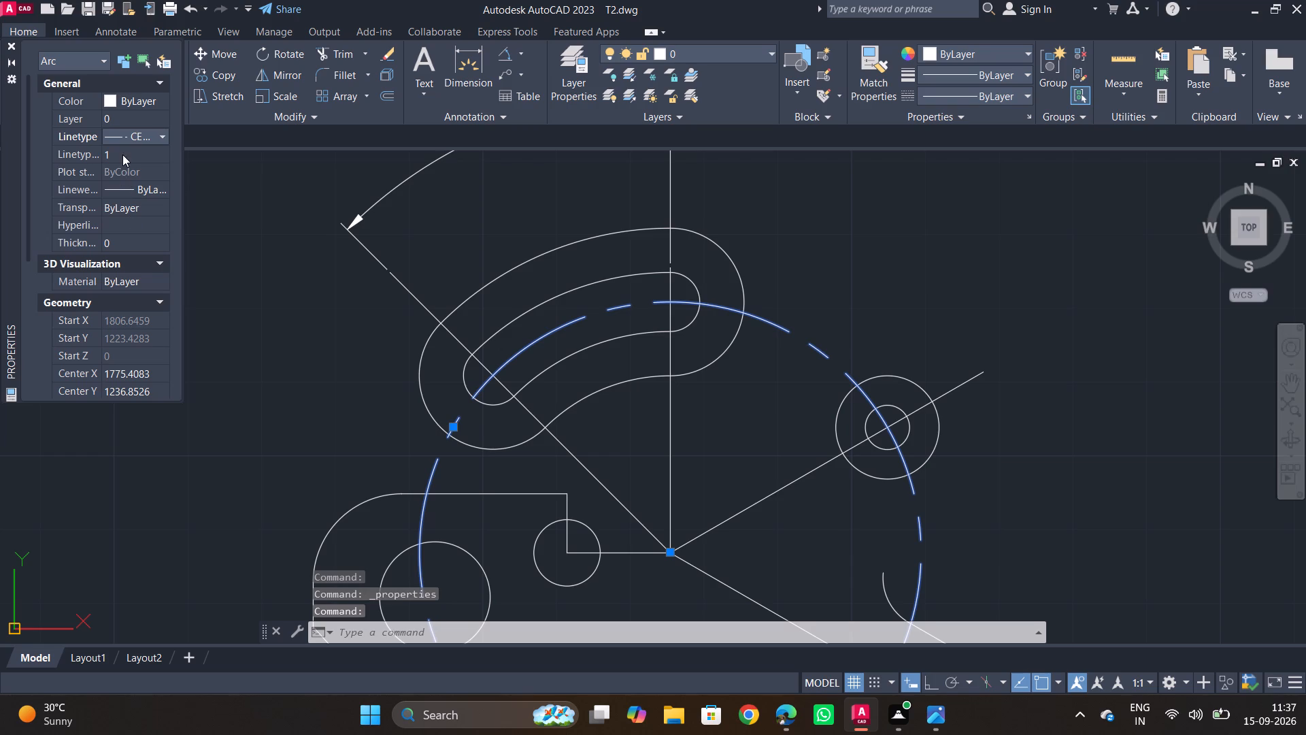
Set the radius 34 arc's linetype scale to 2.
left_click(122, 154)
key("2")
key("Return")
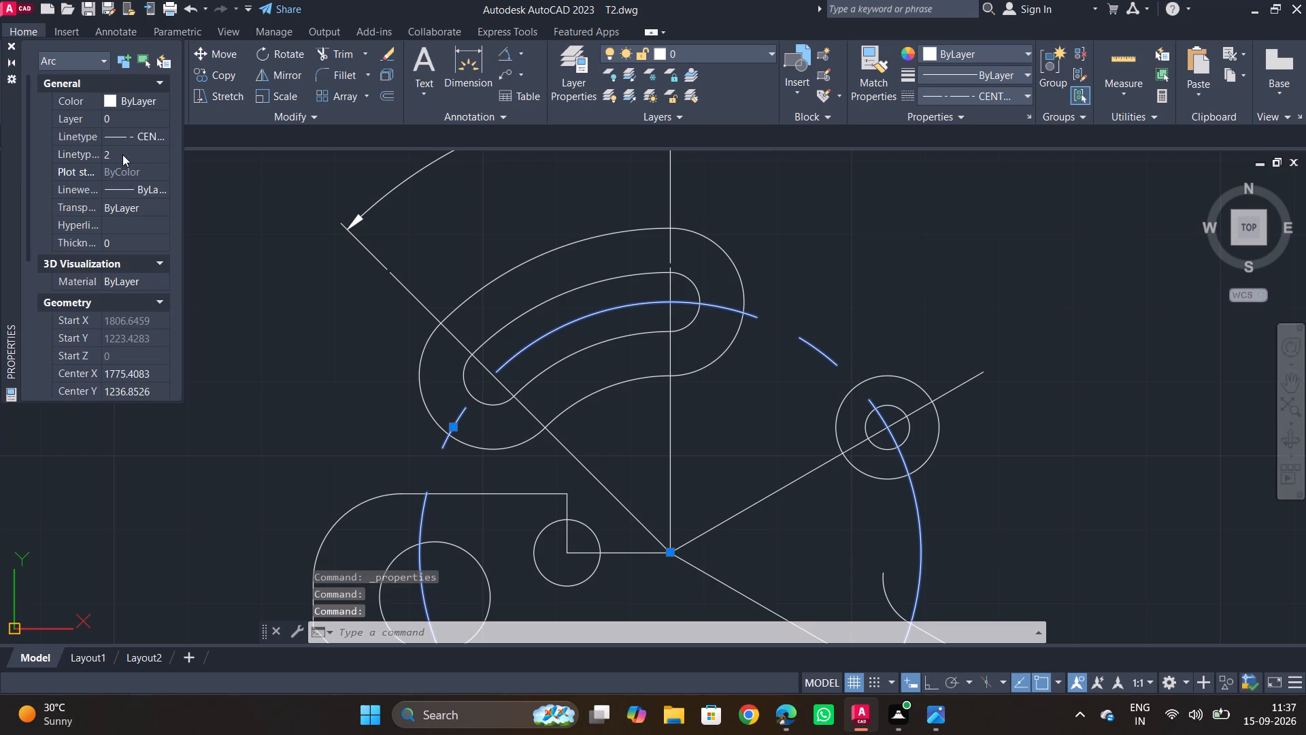
Set the radius 34 arc's linetype scale to 0.5.
left_click(122, 154)
type("0.5")
key("Return")
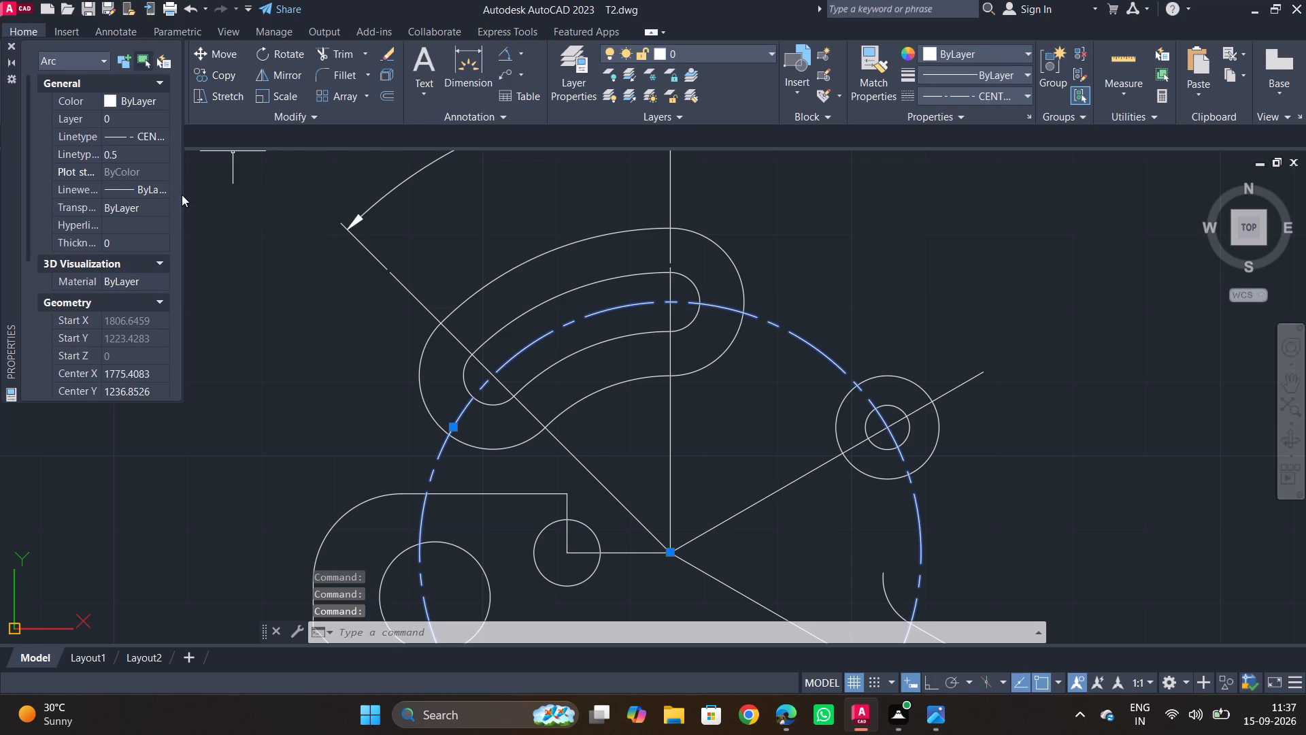
left_click(184, 196)
key("Escape")
key("Escape")
key("Escape")
key("Escape")
left_click(14, 48)
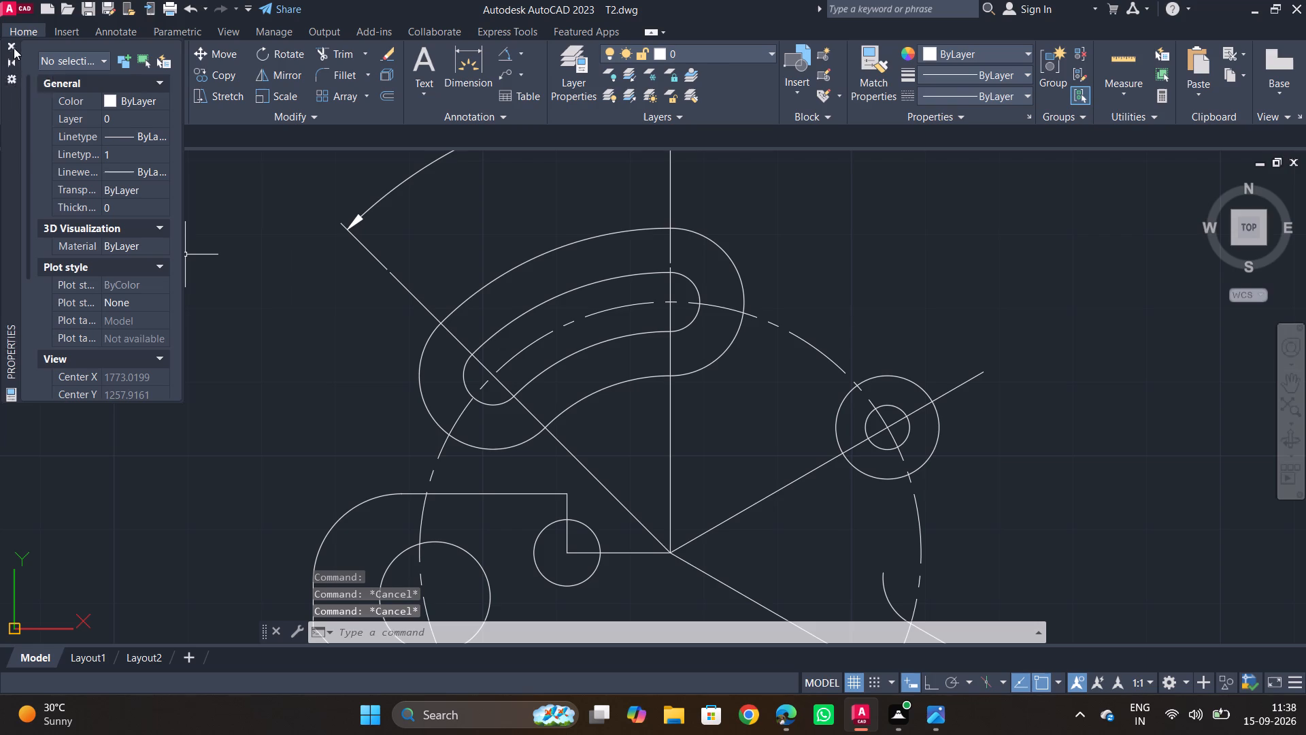
key("Escape")
Consult the reference drawing and draw a radius 30 circle centred where the construction lines meet, through the slot's inner arc end.
key("alt+Tab")
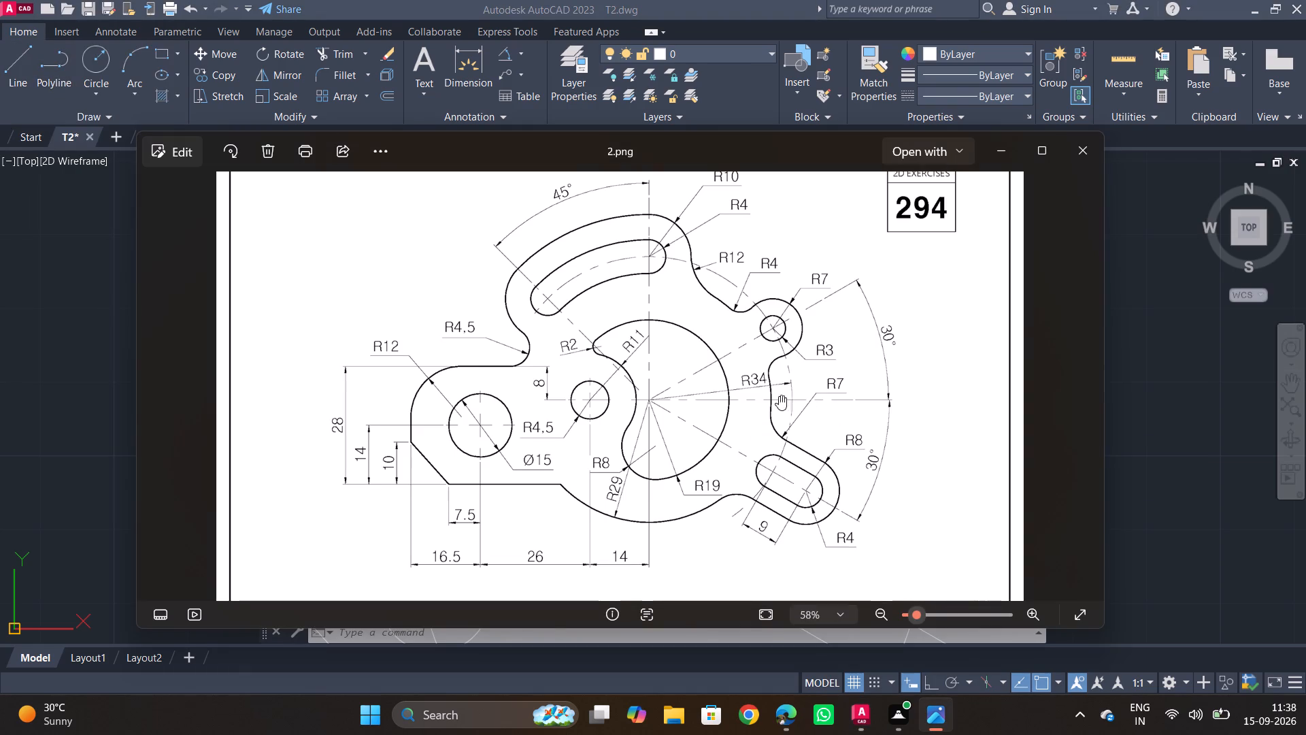
key("alt+Tab")
scroll(689, 382, "down", 1)
middle_click_drag(679, 423, 618, 397)
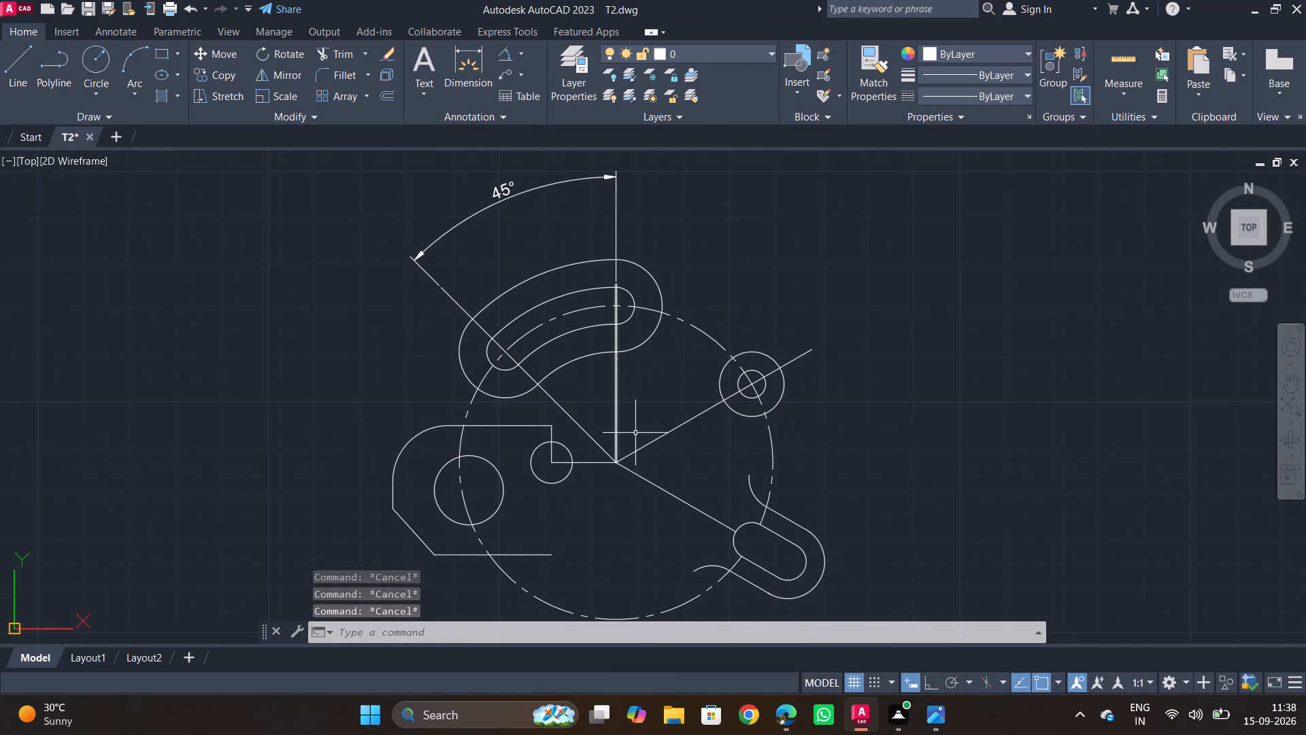
key("alt+Tab")
key("alt+Tab")
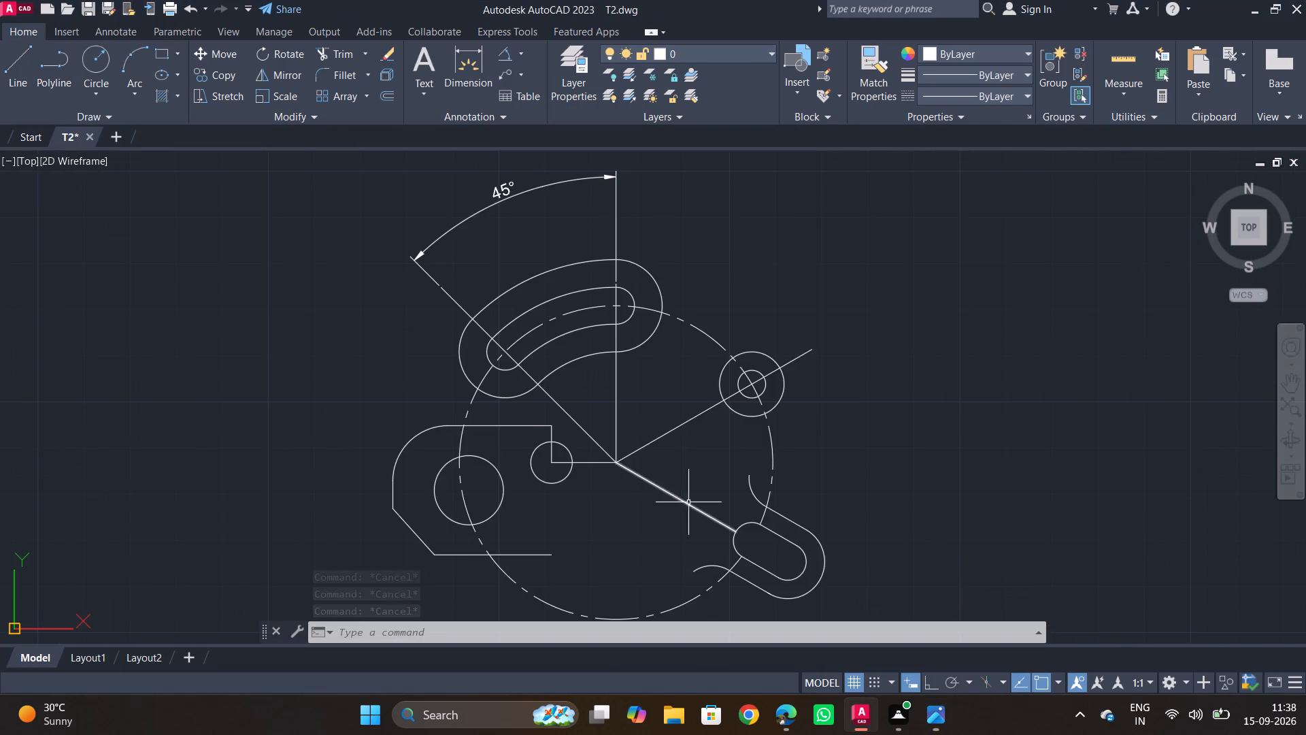
middle_click_drag(671, 502, 656, 472)
key("alt+Tab")
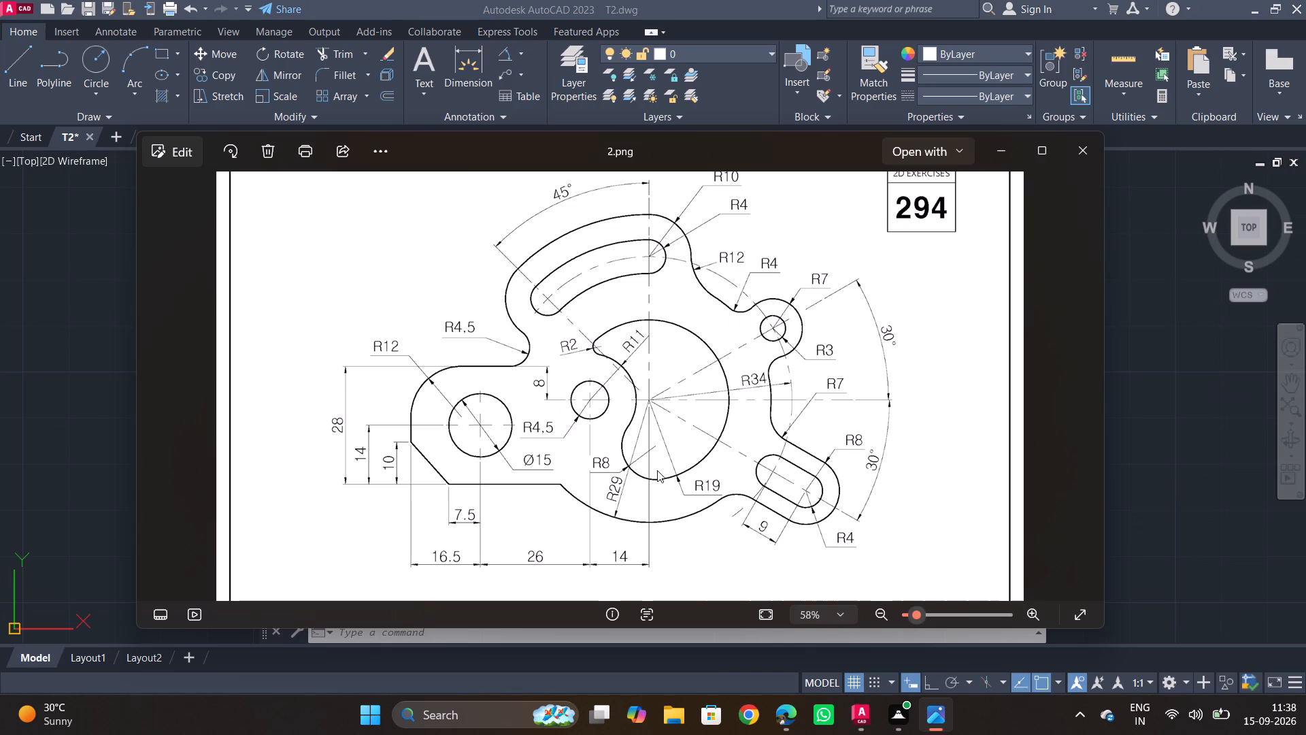
key("alt+Tab")
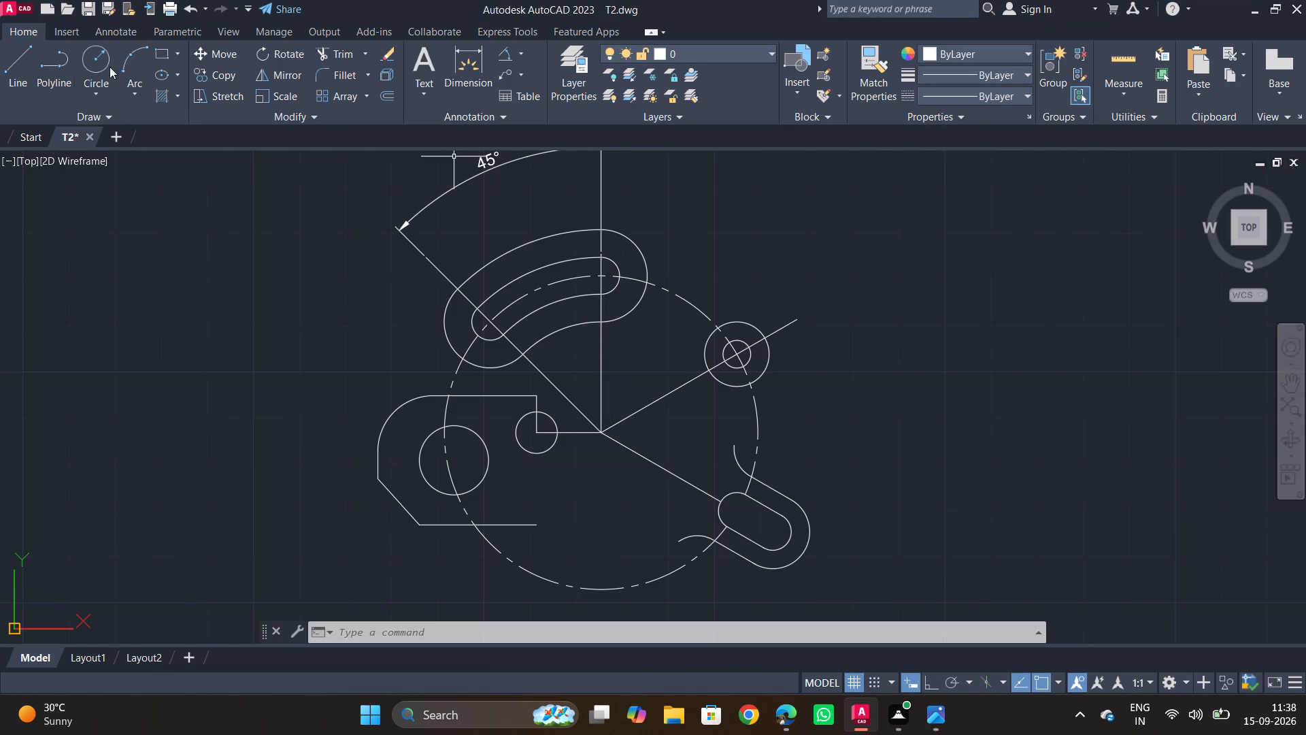
left_click(90, 69)
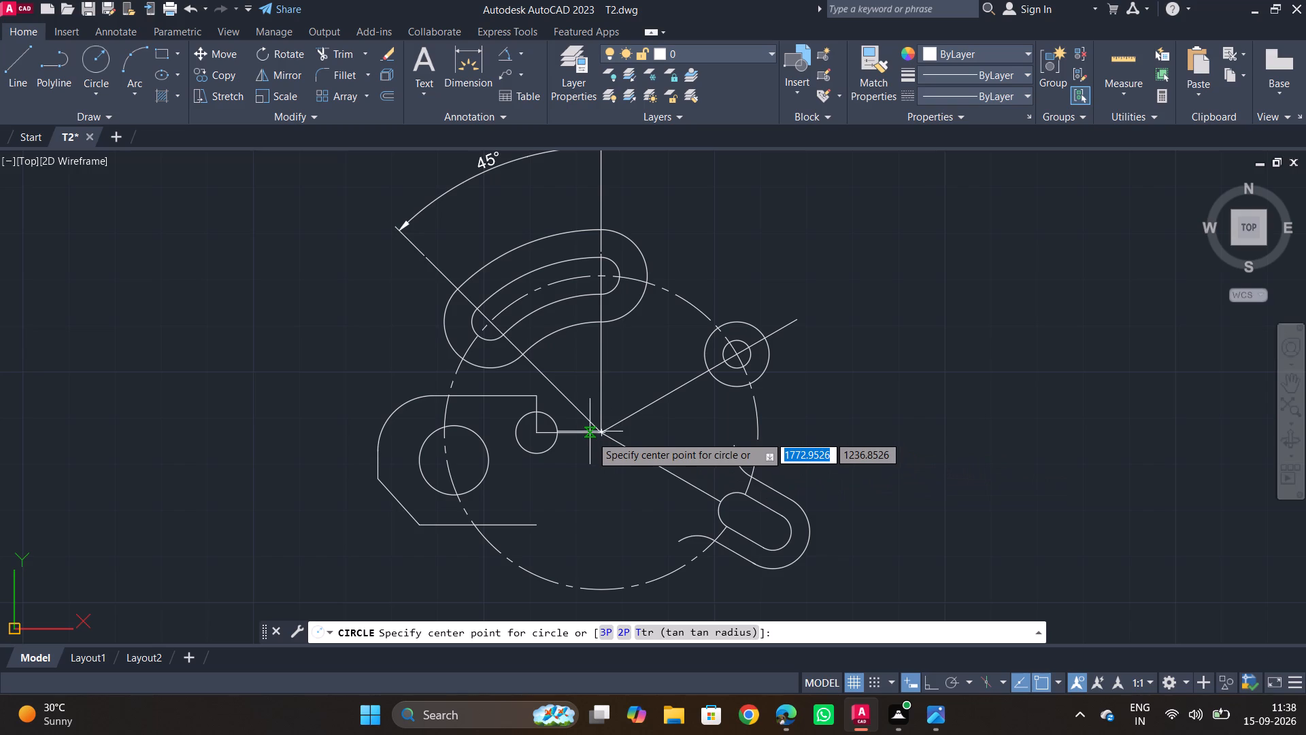
left_click(601, 436)
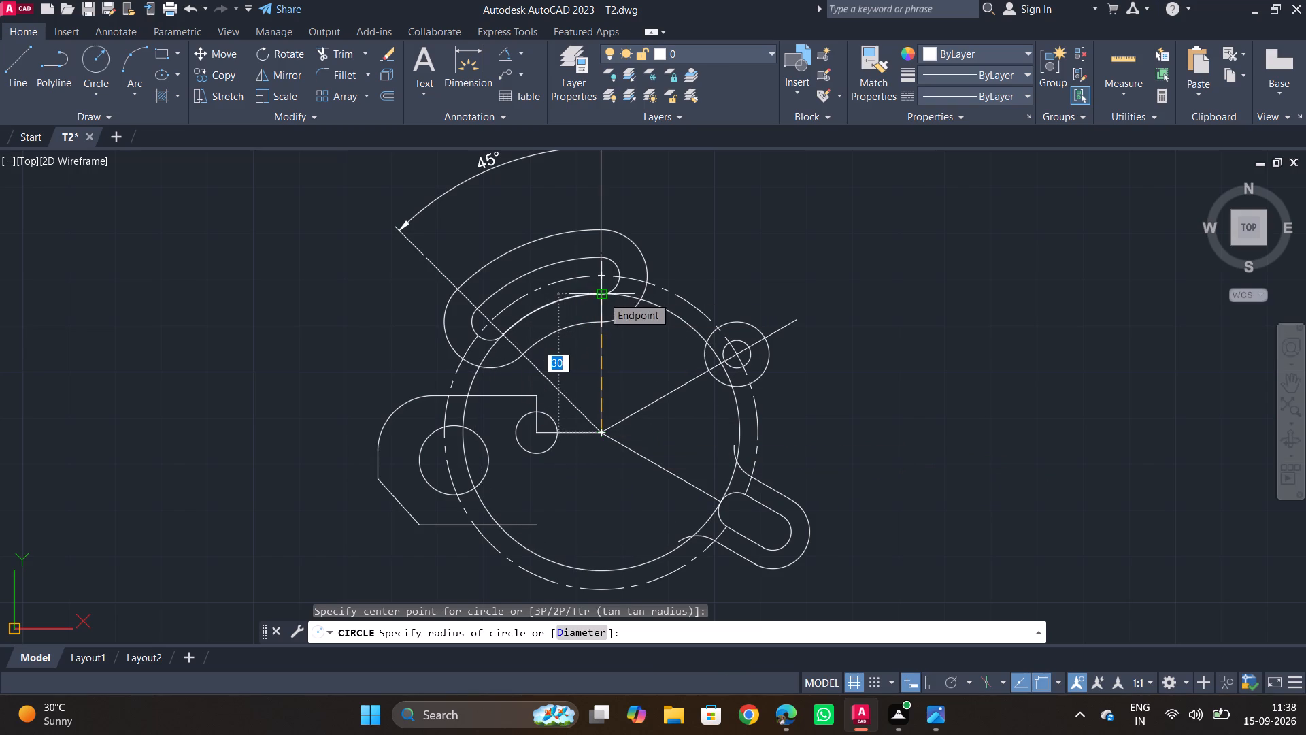
left_click(603, 296)
key("Escape")
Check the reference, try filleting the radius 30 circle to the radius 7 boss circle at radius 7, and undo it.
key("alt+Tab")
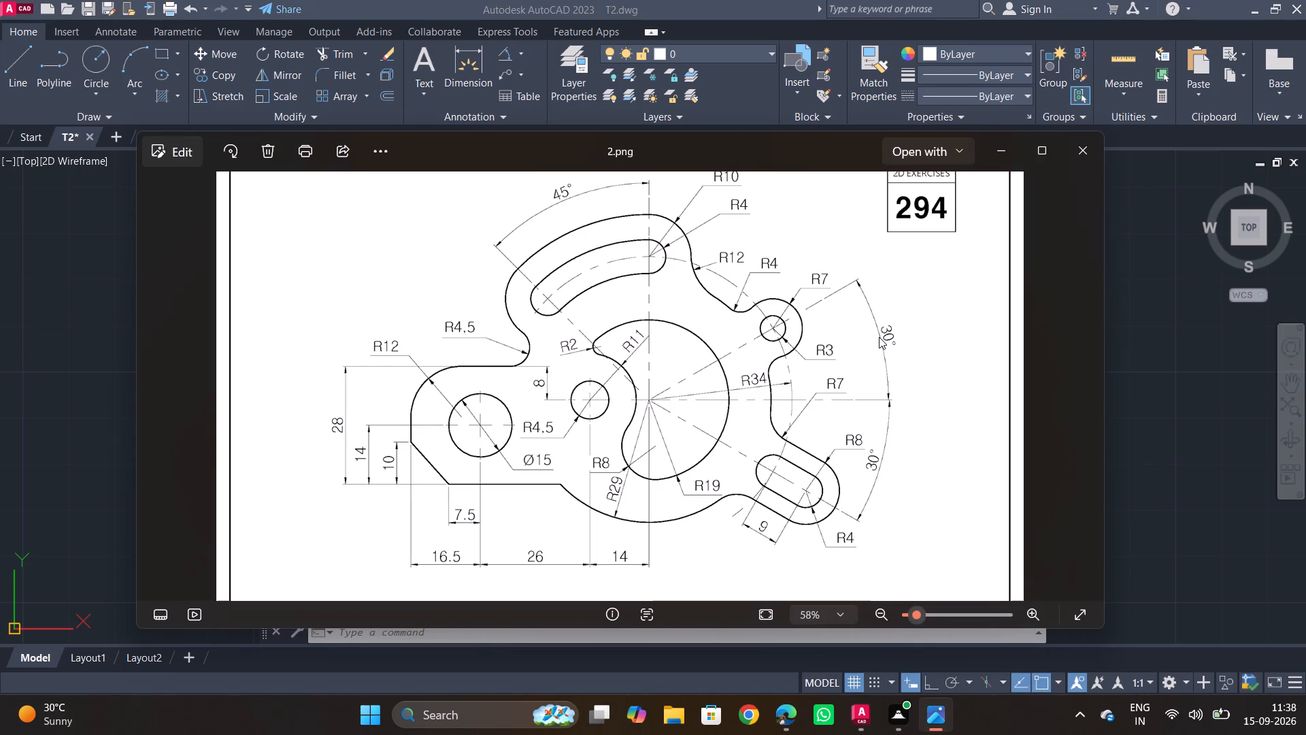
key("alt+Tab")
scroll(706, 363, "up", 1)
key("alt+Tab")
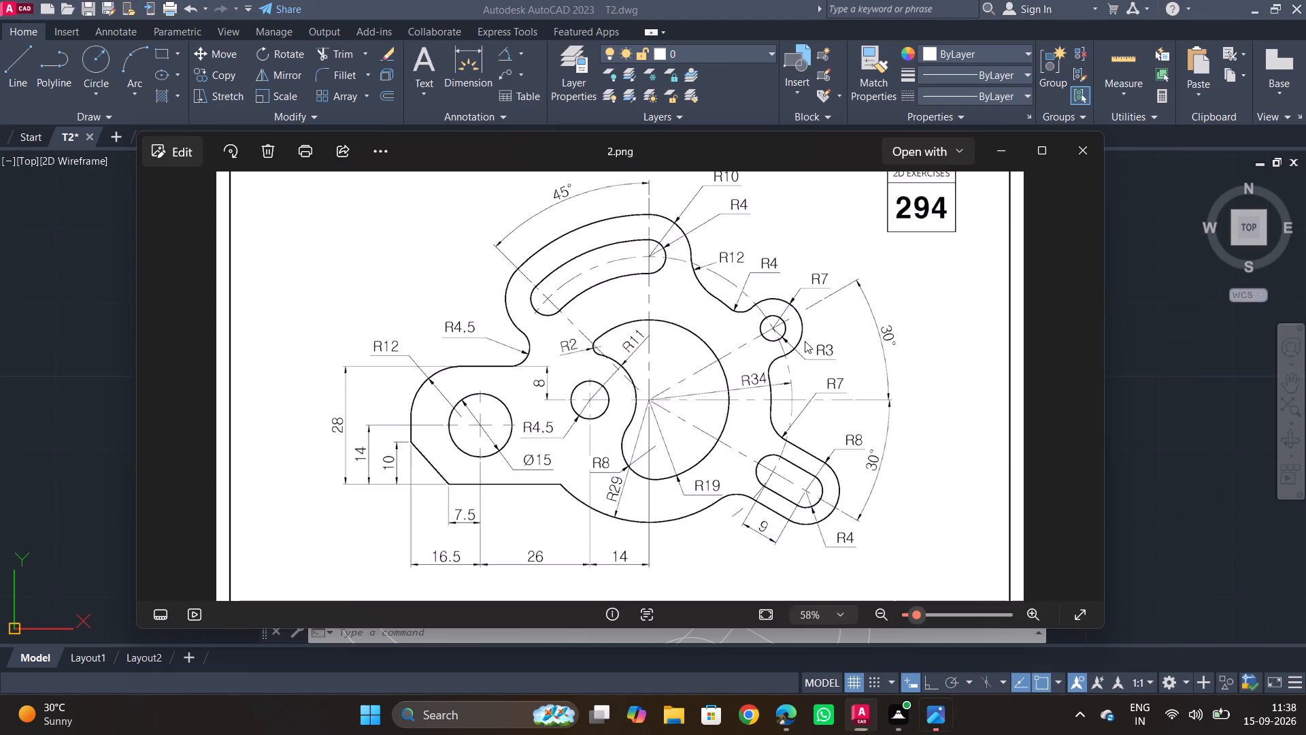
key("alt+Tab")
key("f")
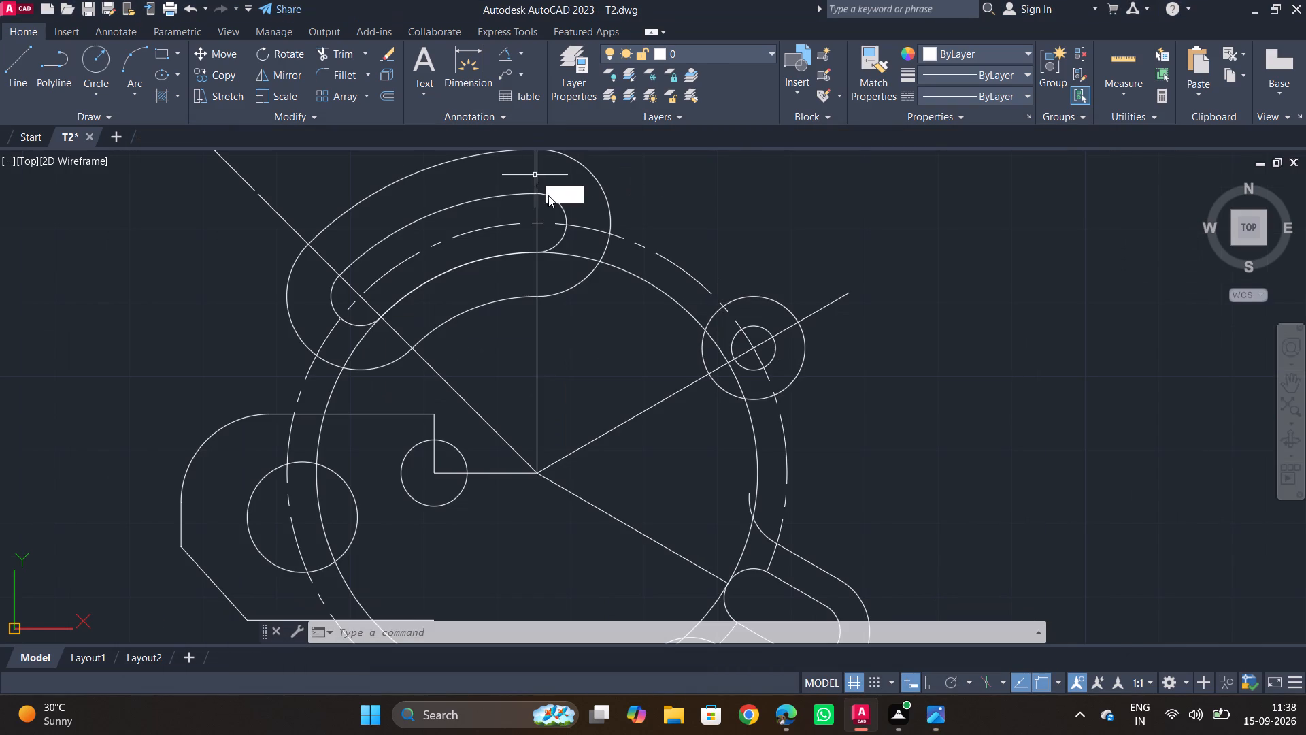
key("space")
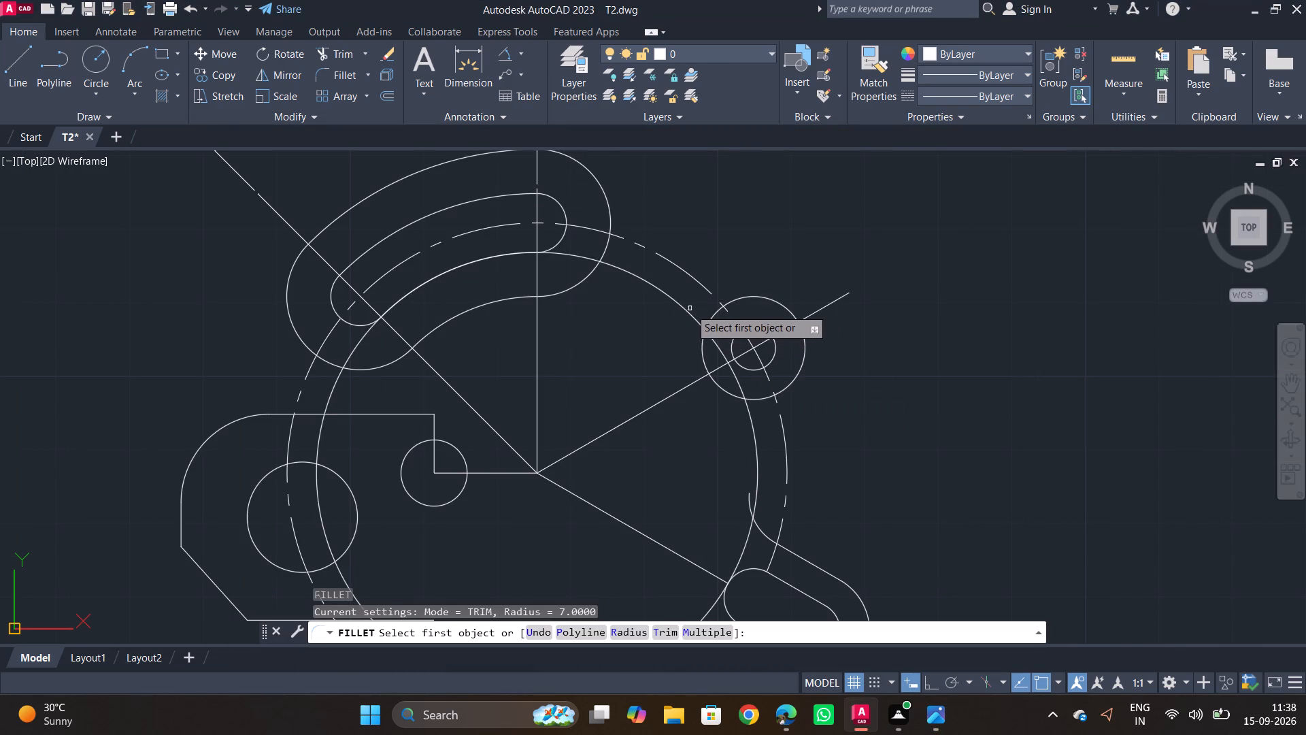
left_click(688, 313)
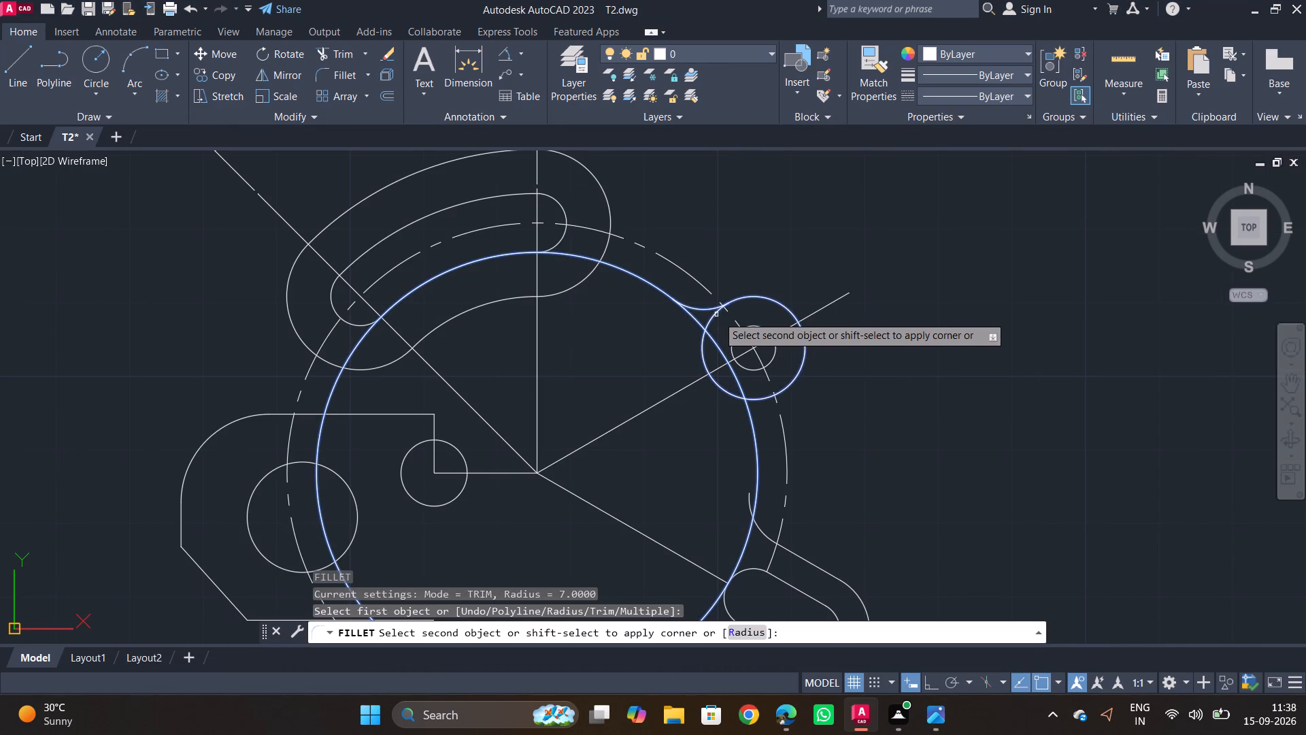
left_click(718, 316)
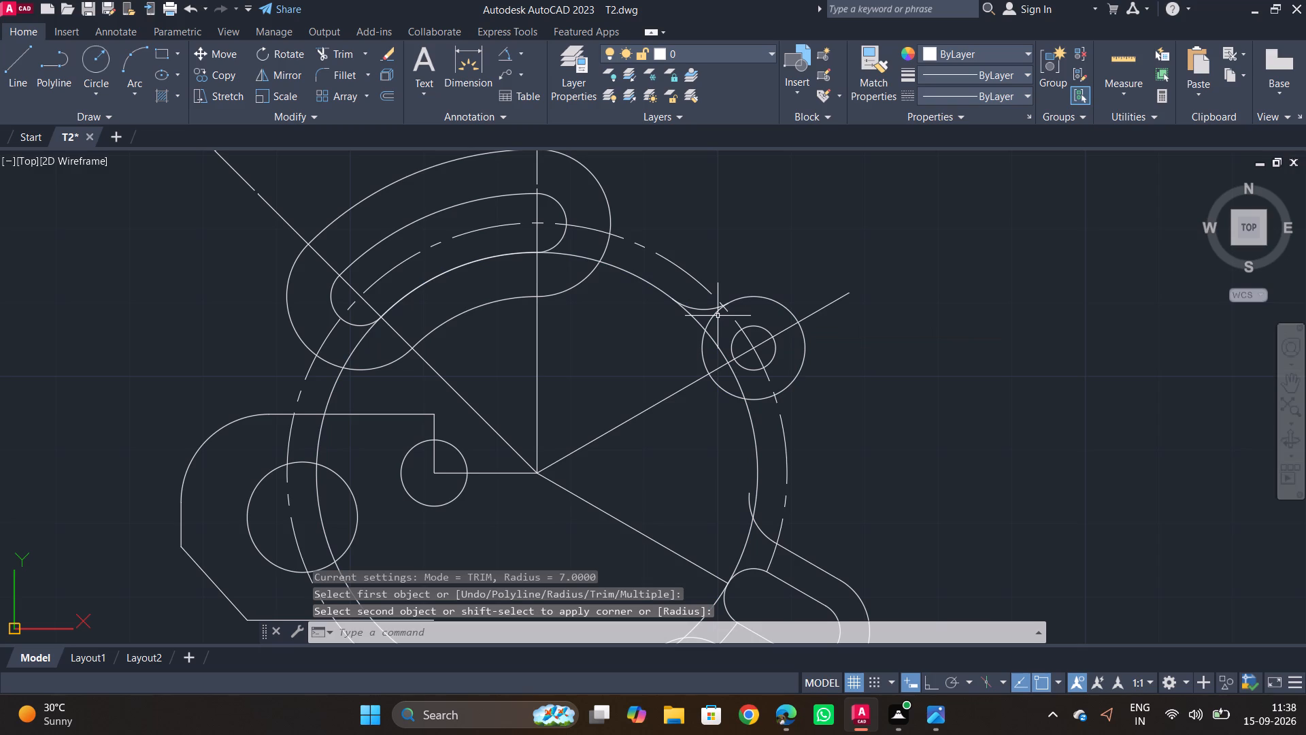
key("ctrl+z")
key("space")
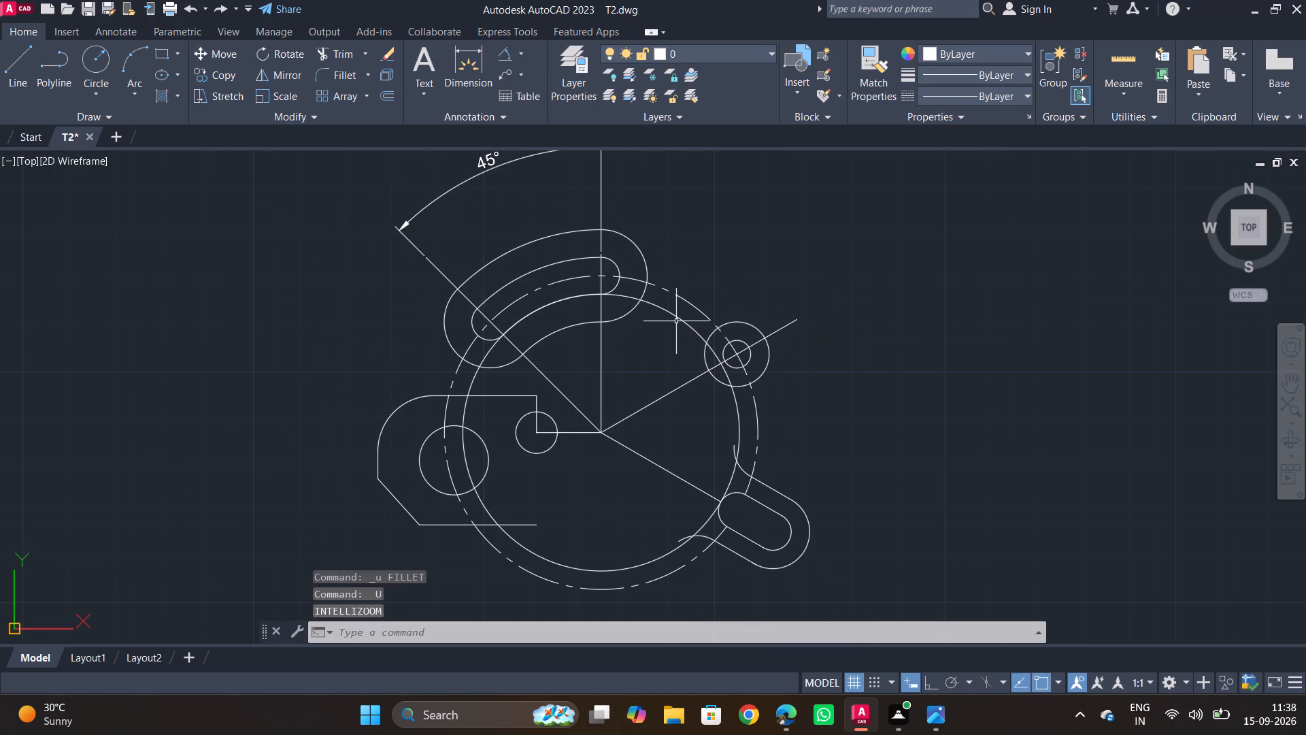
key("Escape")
Fillet the upper side of the radius 7 boss circle to the radius 30 circle with radius 4.
type("f")
key("space")
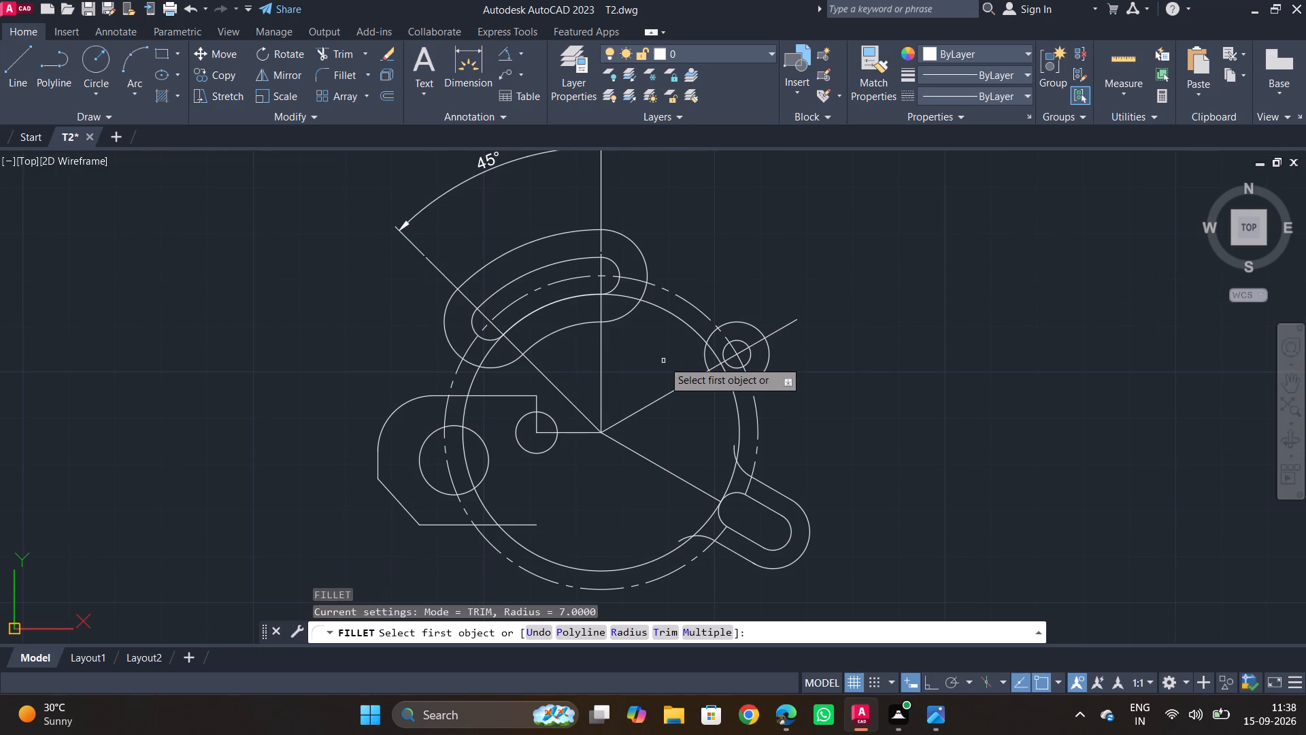
type("r")
key("space")
key("4")
key("Return")
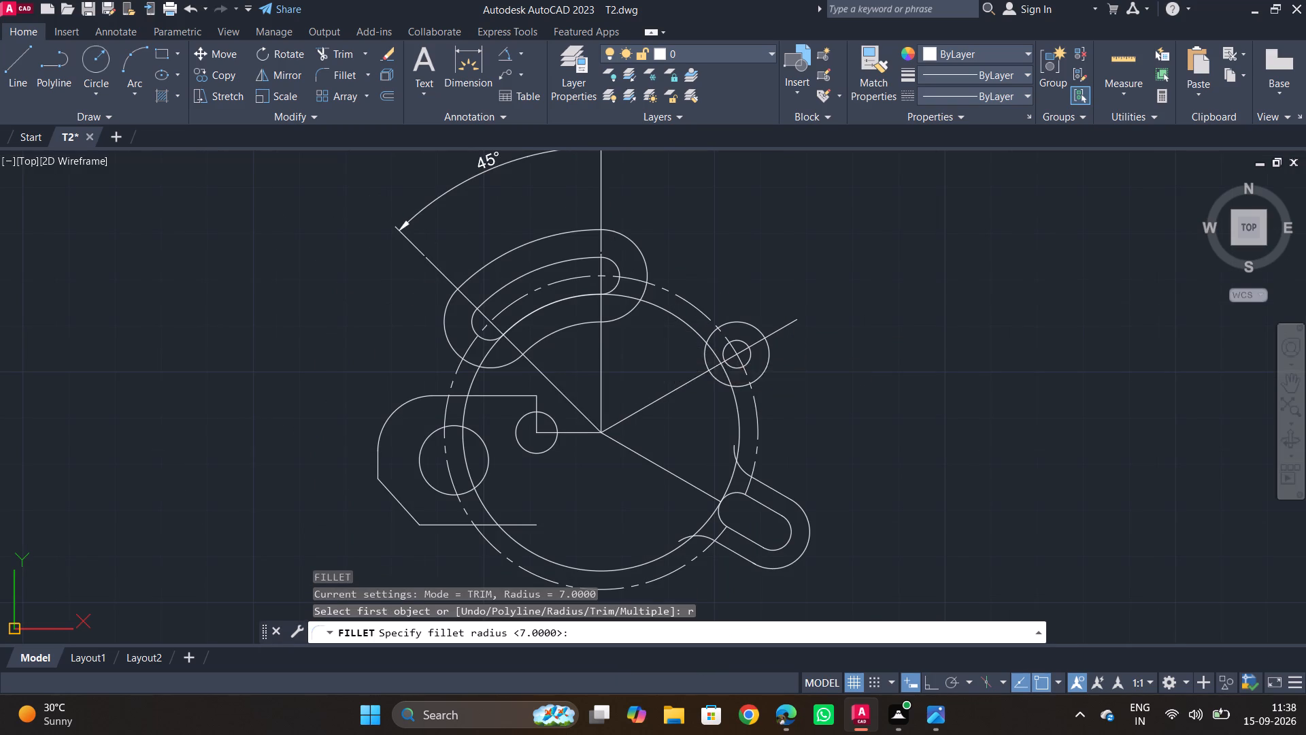
scroll(727, 360, "up", 1)
scroll(743, 429, "up", 1)
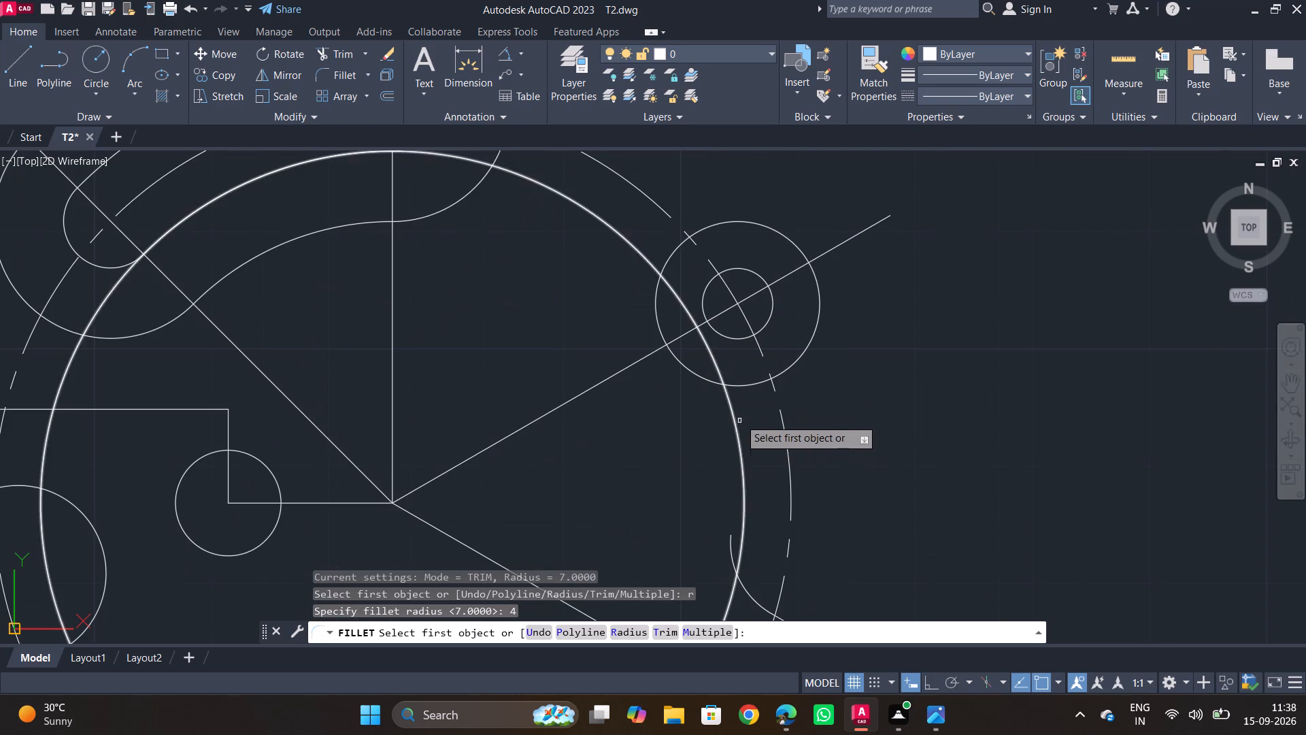
left_click(677, 251)
left_click(652, 263)
Fillet the lower side of the radius 7 boss circle to the radius 30 circle with the same radius 4.
key("alt+Tab")
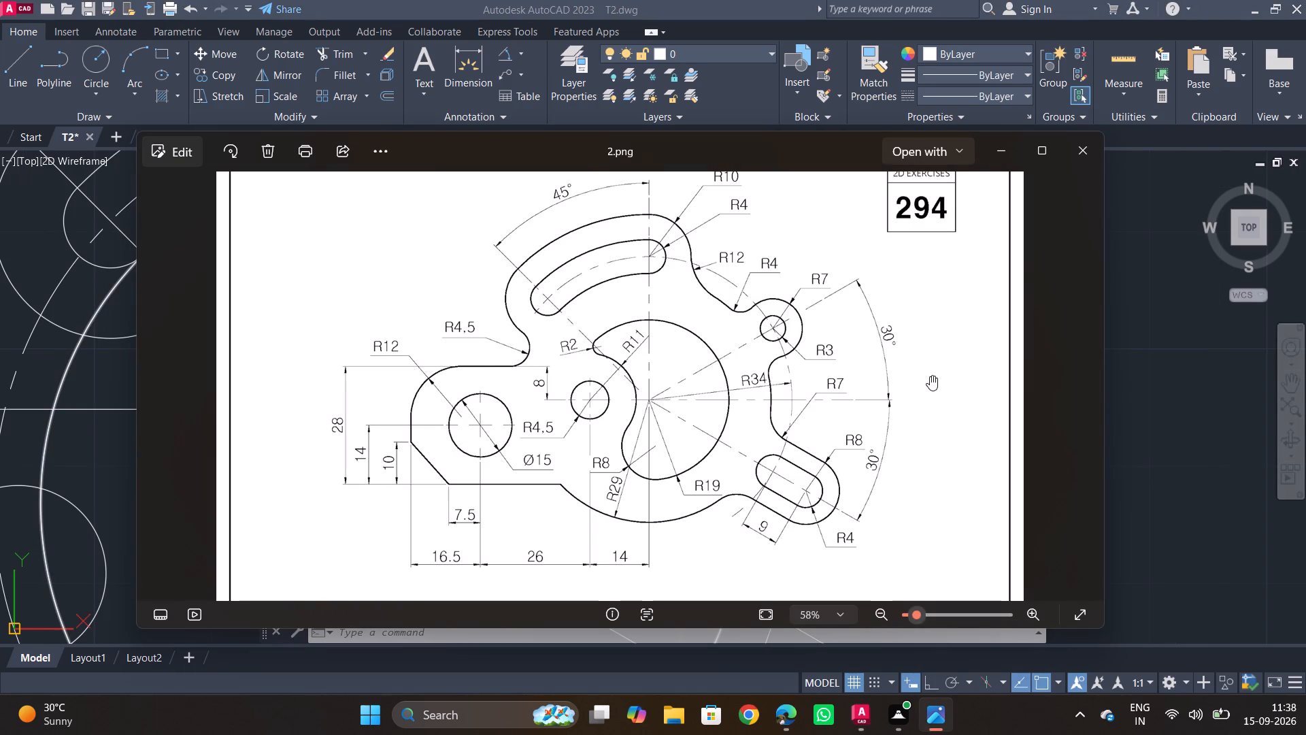
key("alt+Tab")
key("space")
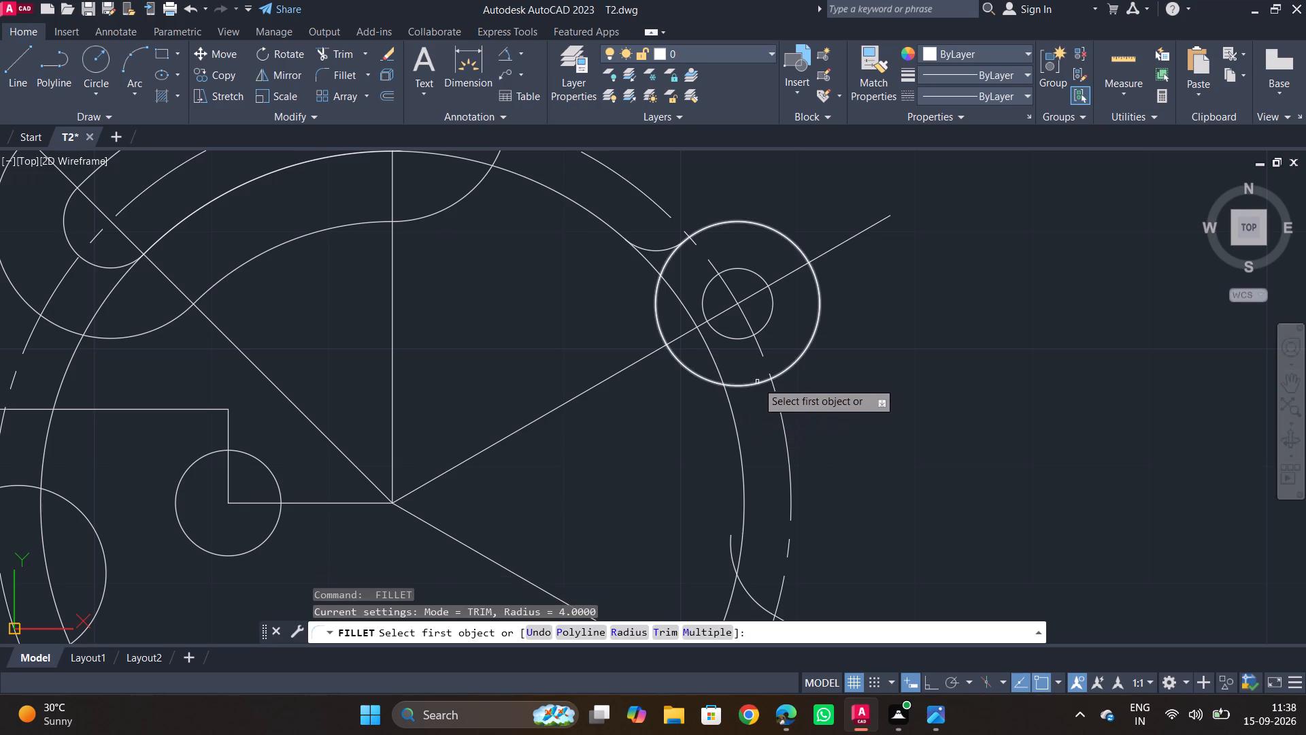
left_click(751, 387)
left_click(732, 414)
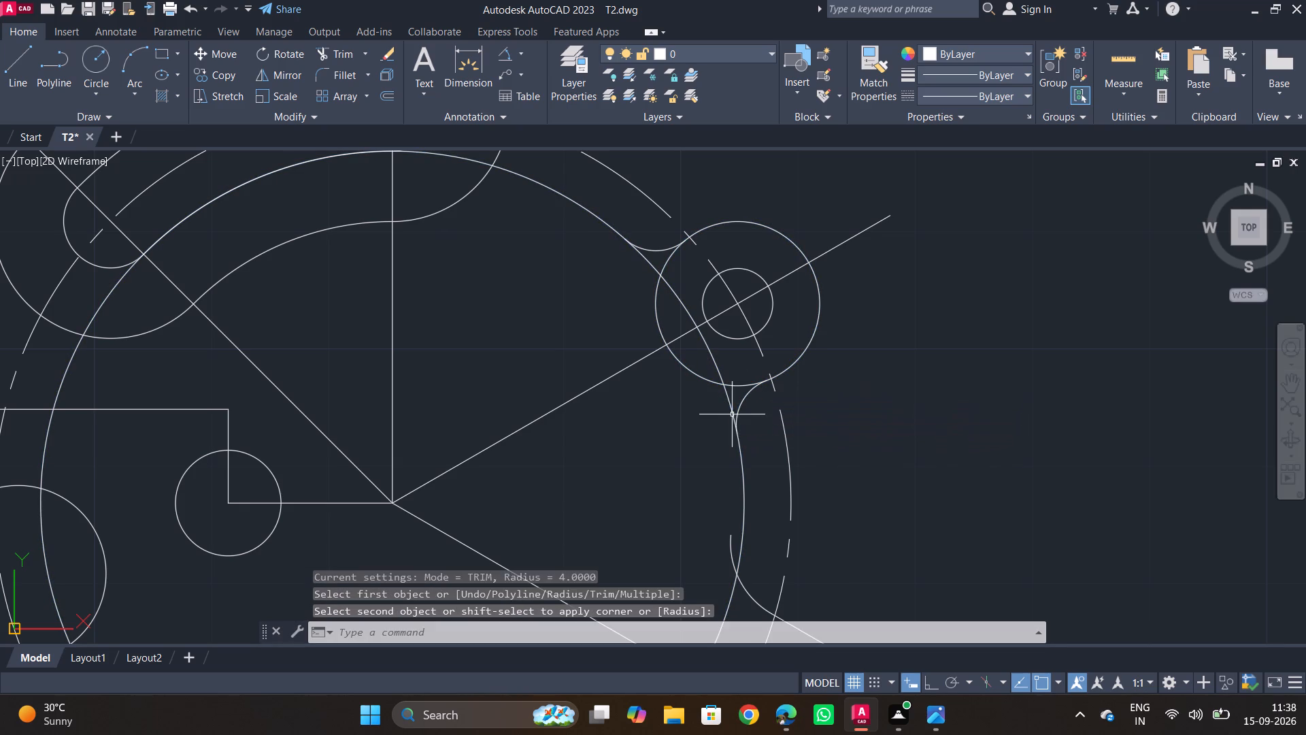
Compare the outline between the small-hole boss and the lower angled slot with the reference drawing.
key("alt+Tab")
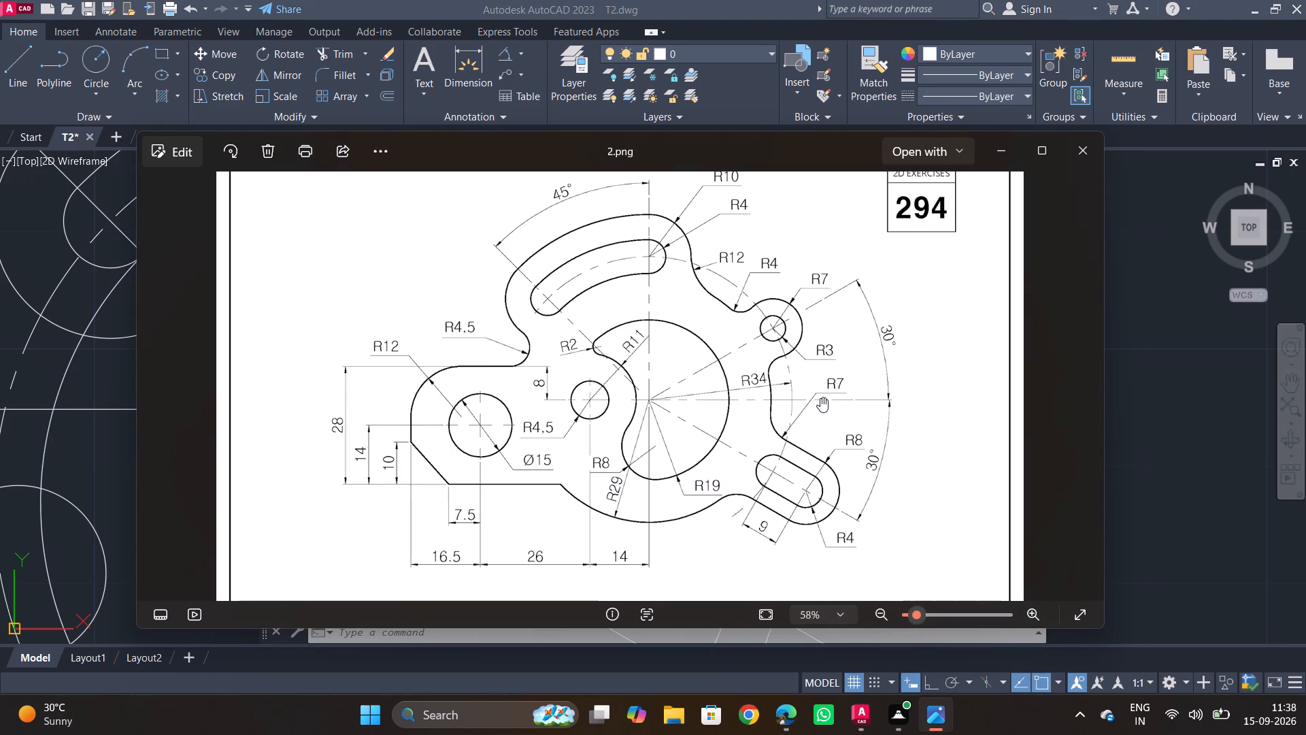
key("alt+Tab")
scroll(699, 453, "down", 2)
middle_click_drag(728, 470, 742, 380)
scroll(766, 438, "up", 1)
key("Escape")
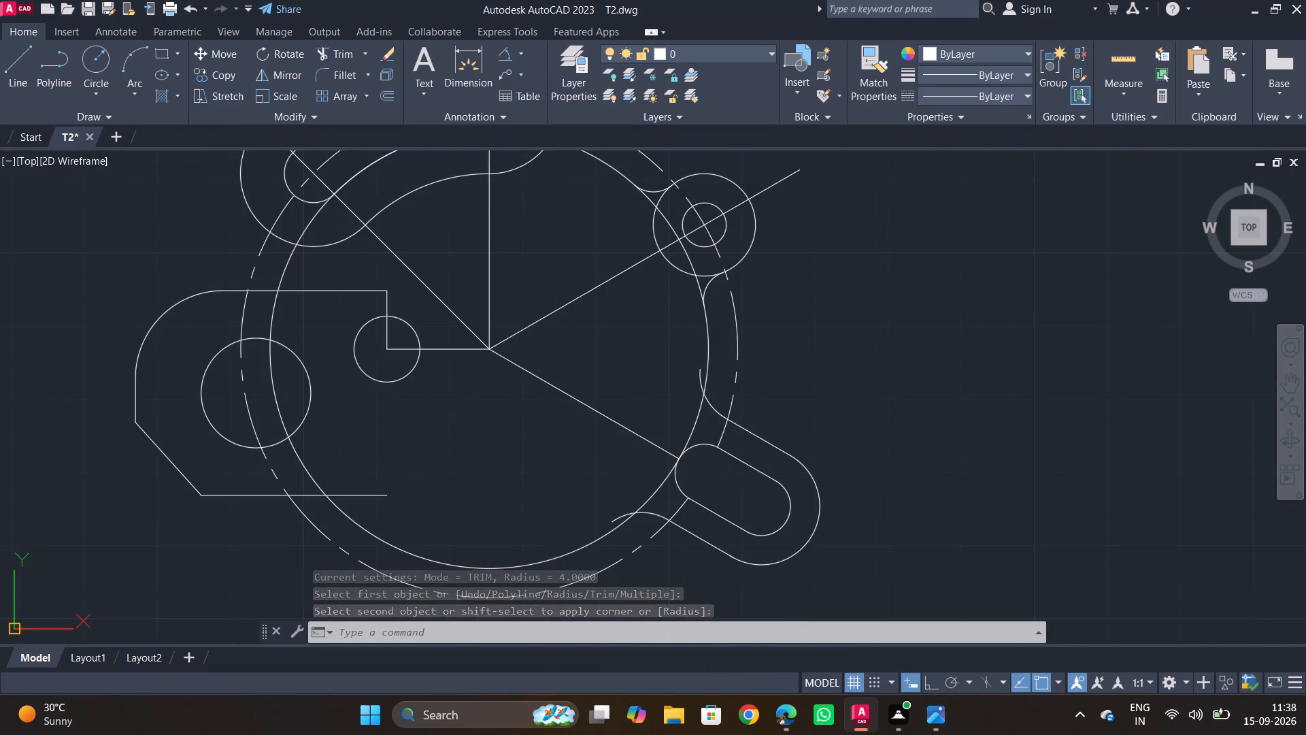
key("alt+Tab")
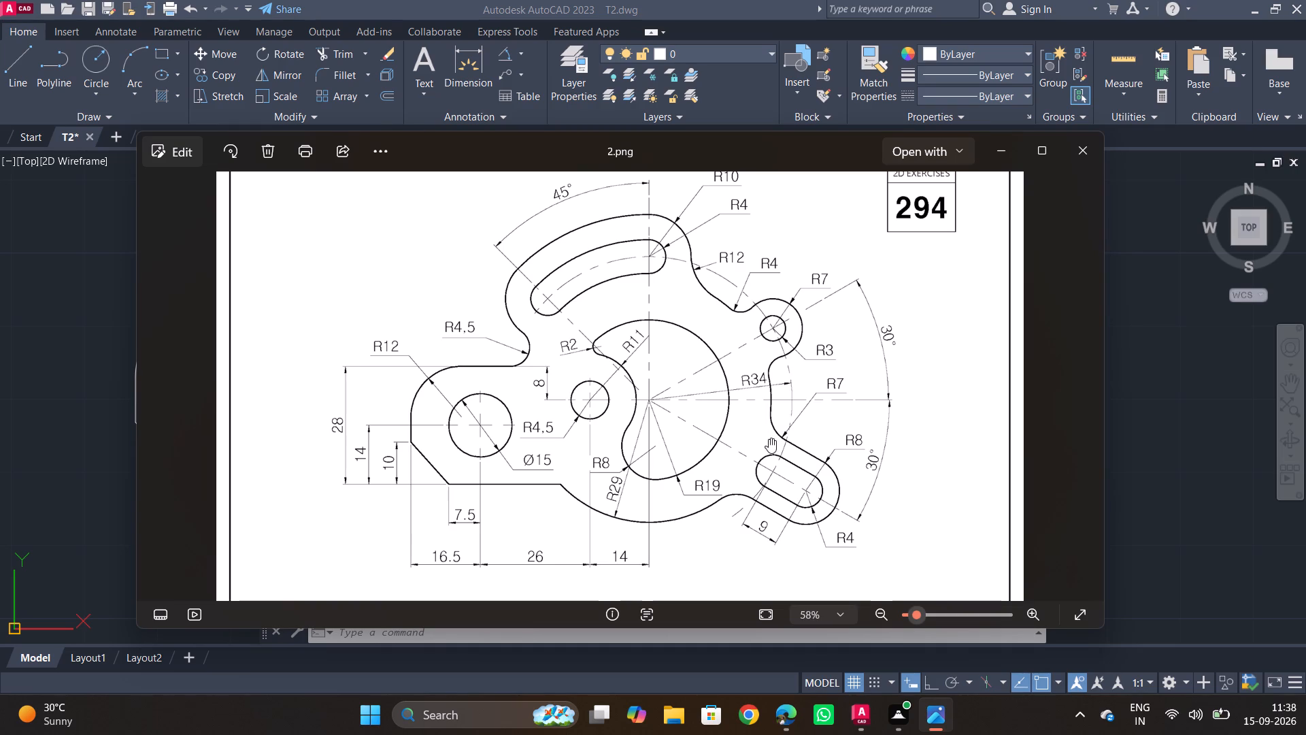
key("alt+Tab")
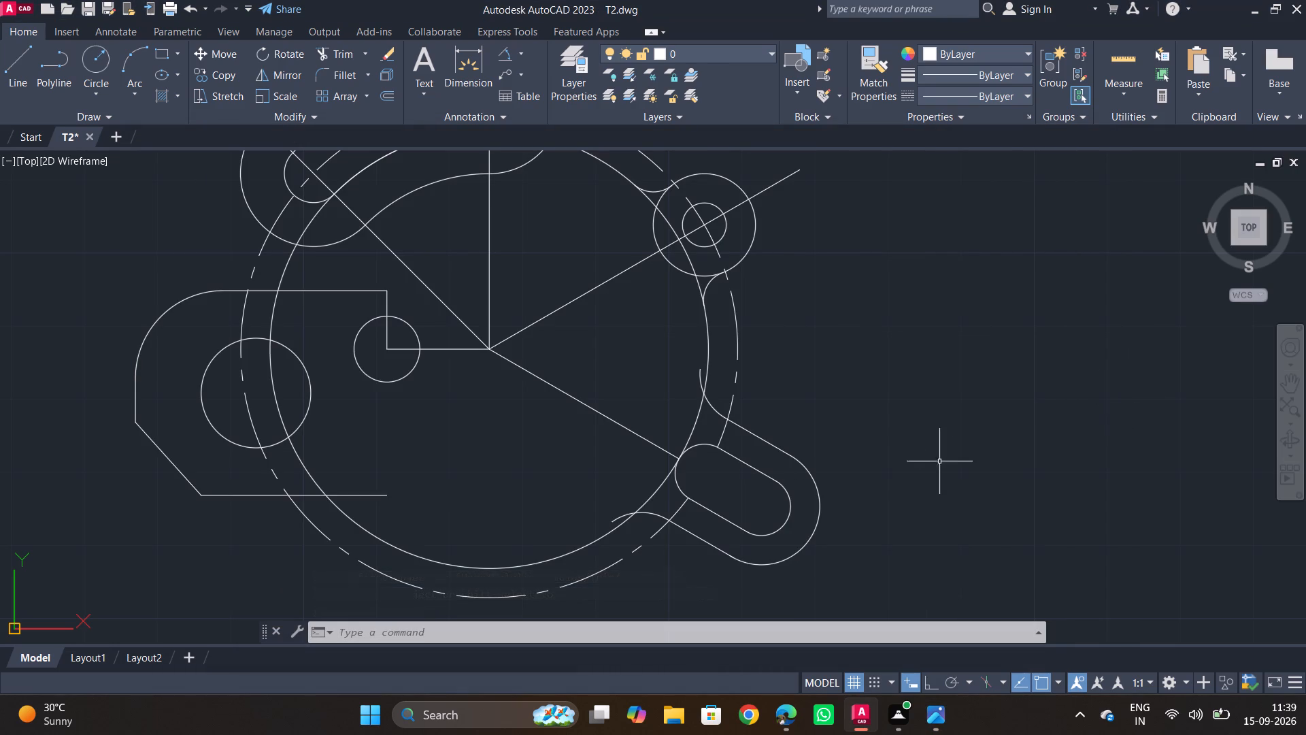
middle_click_drag(622, 444, 646, 408)
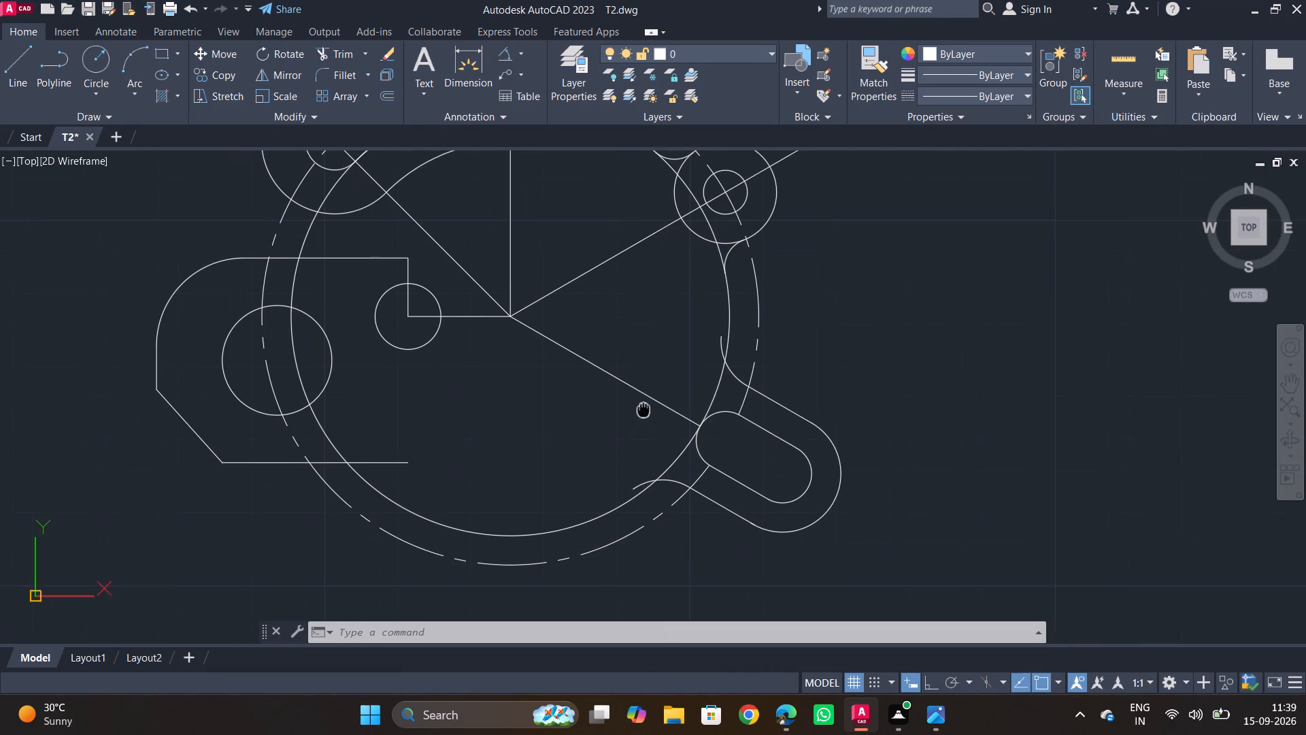
middle_click_drag(646, 408, 660, 402)
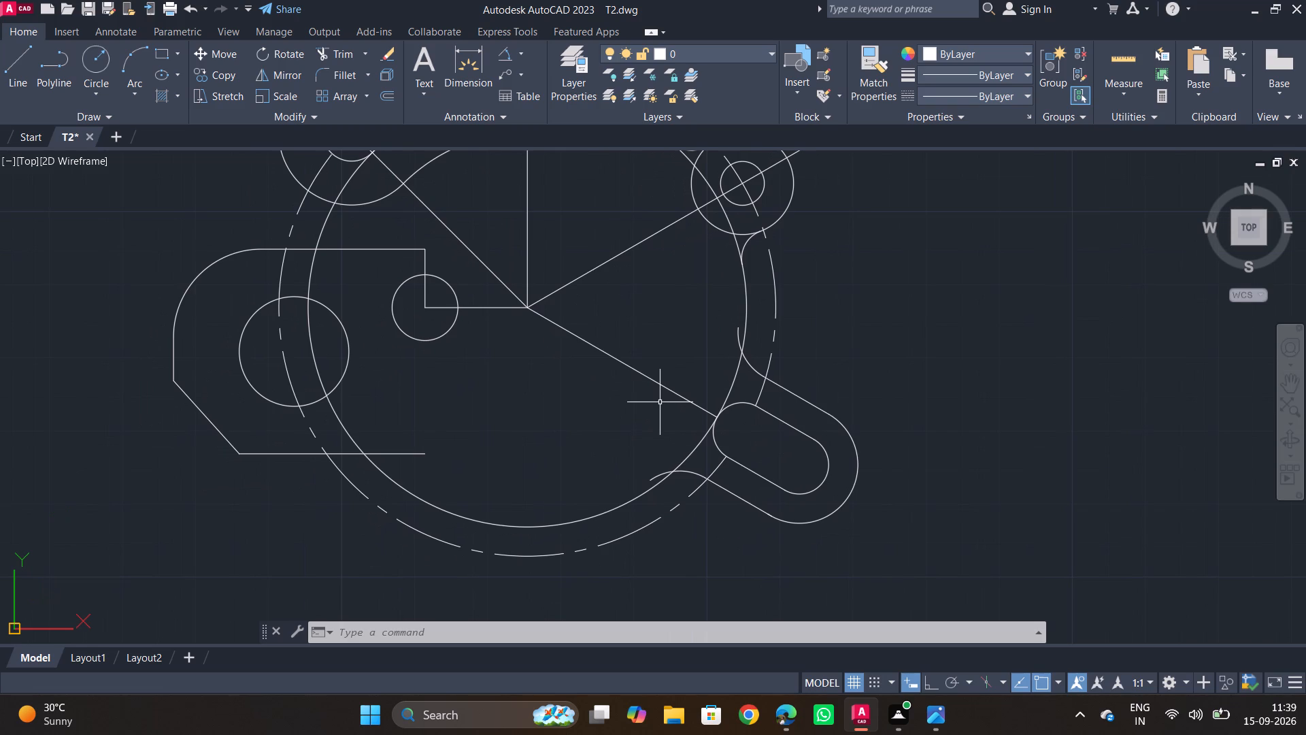
Consult the reference and fillet the curved slot's outer end arc at the vertical centreline to the radius 30 circle with radius 12.
key("alt+Tab")
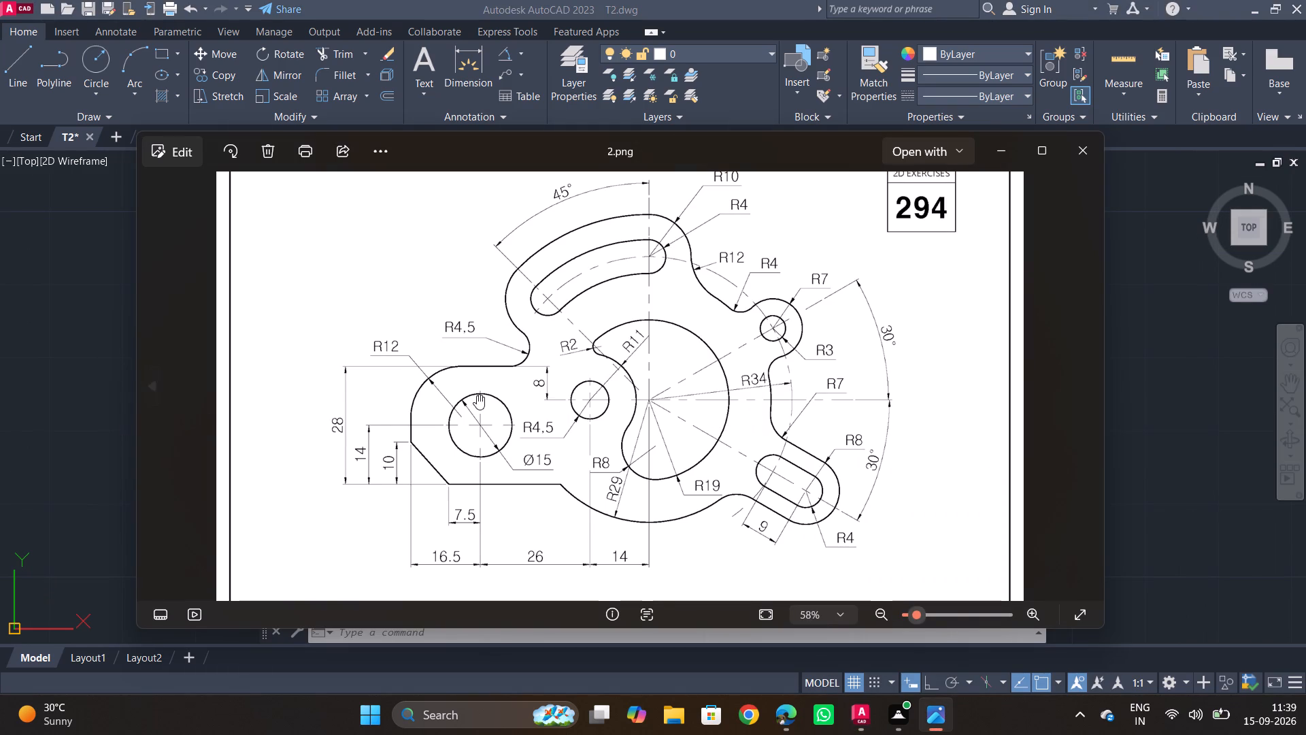
key("alt+Tab")
middle_click_drag(564, 348, 514, 581)
middle_click_drag(514, 410, 514, 475)
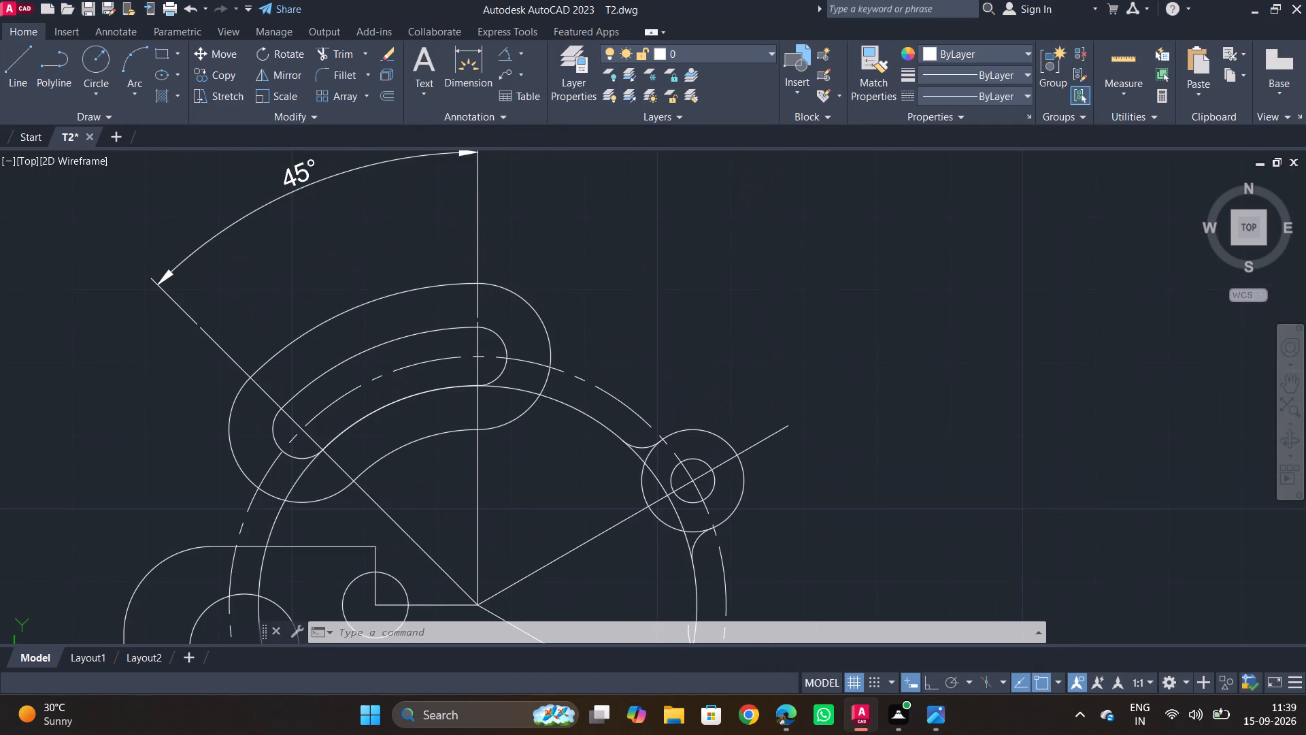
key("alt+Tab")
key("alt+Tab")
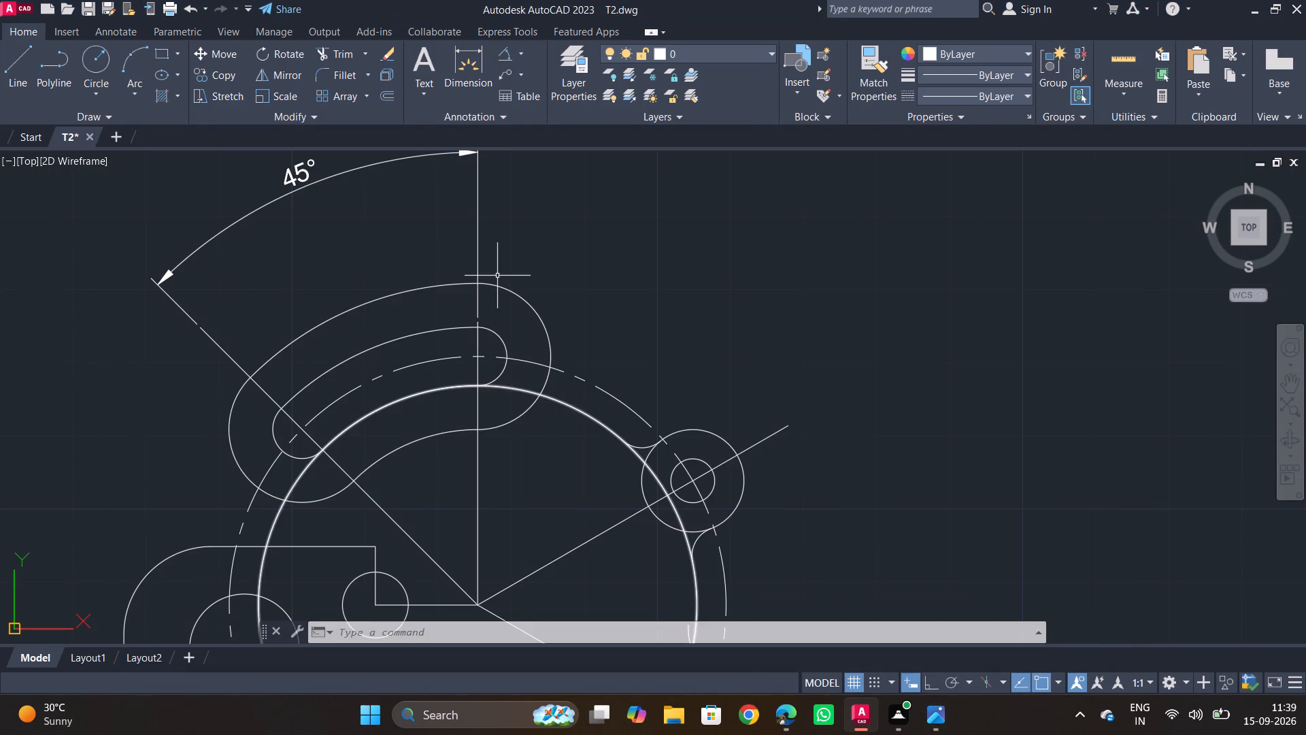
key("space")
type("r")
key("space")
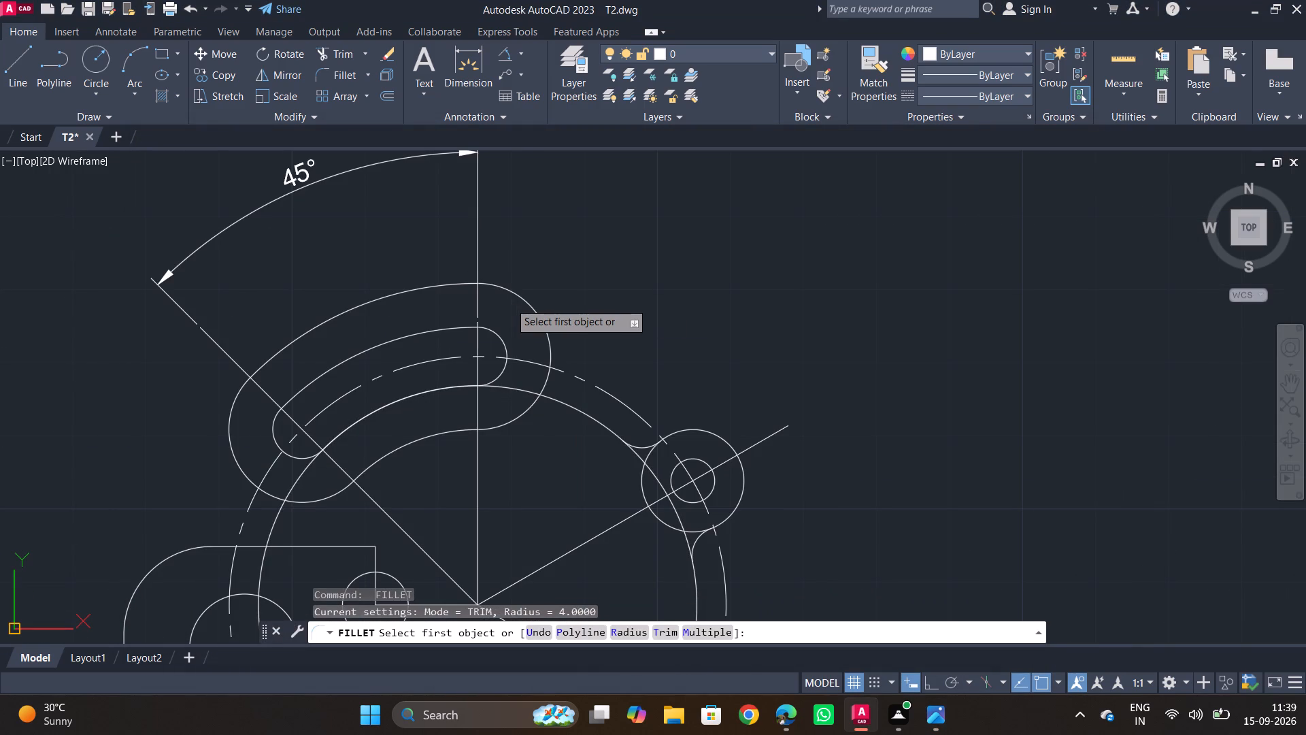
type("12")
key("Return")
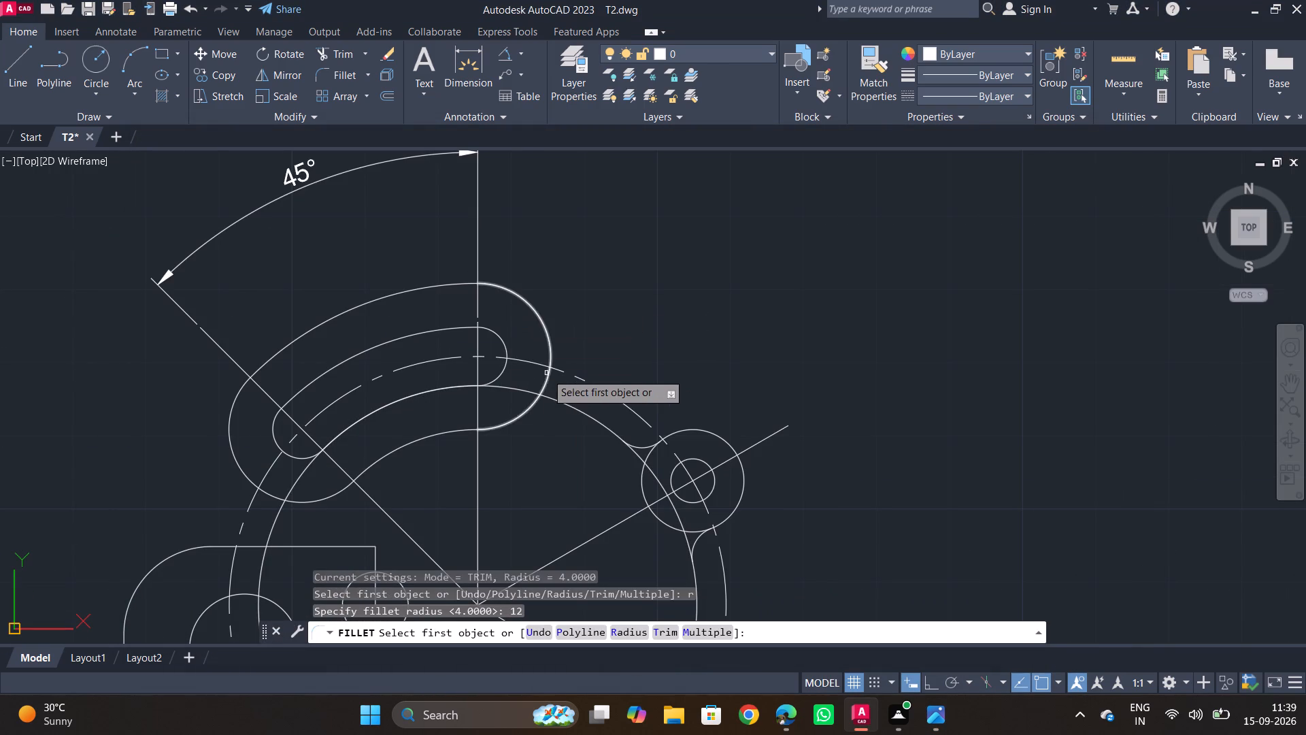
left_click(546, 382)
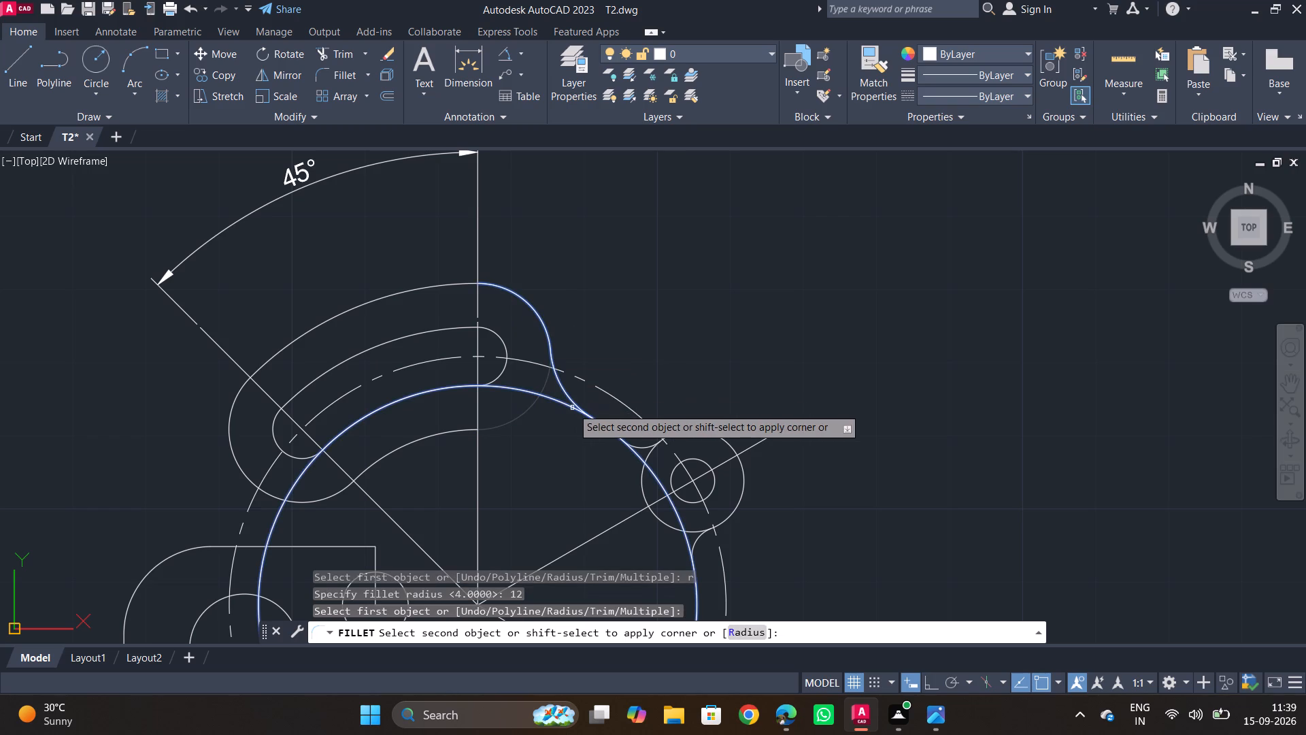
left_click(572, 408)
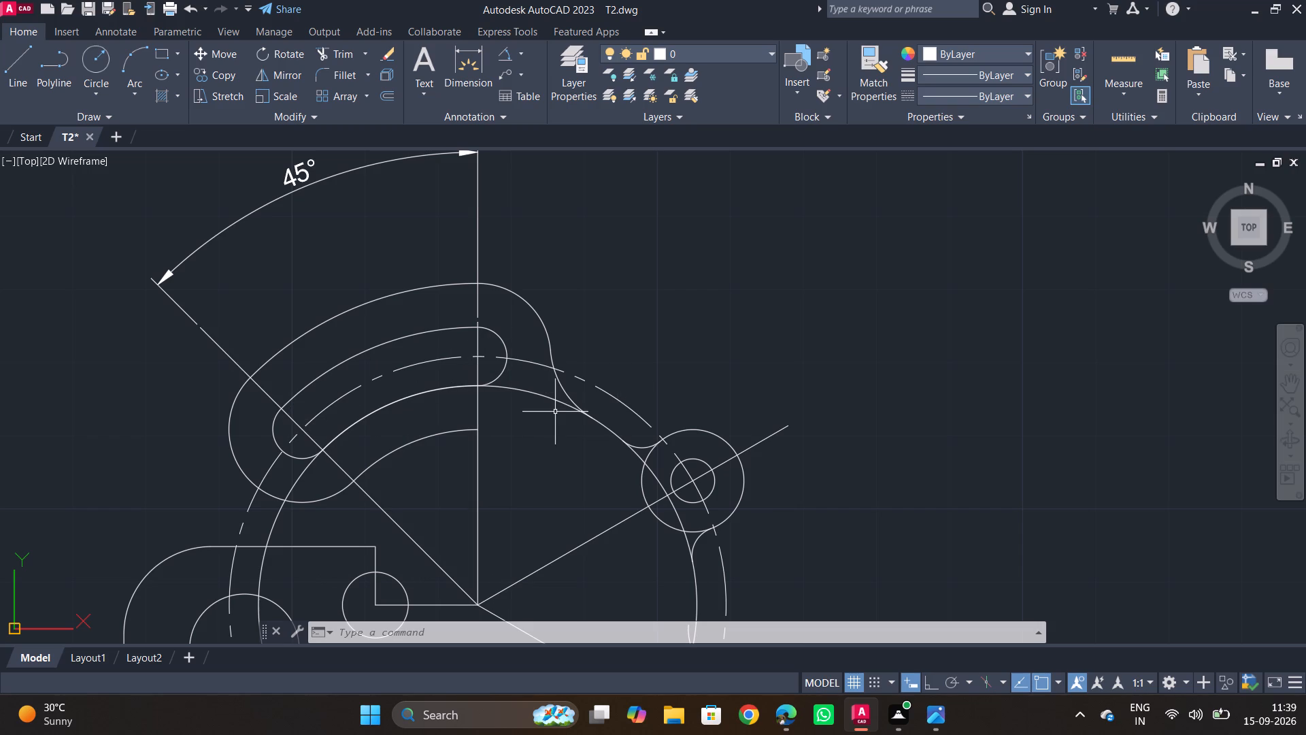
Consult the reference and draw a radius 4.5 circle tangent to the tab's upper edge and the curved slot's outer end arc on the 45° side.
key("alt+Tab")
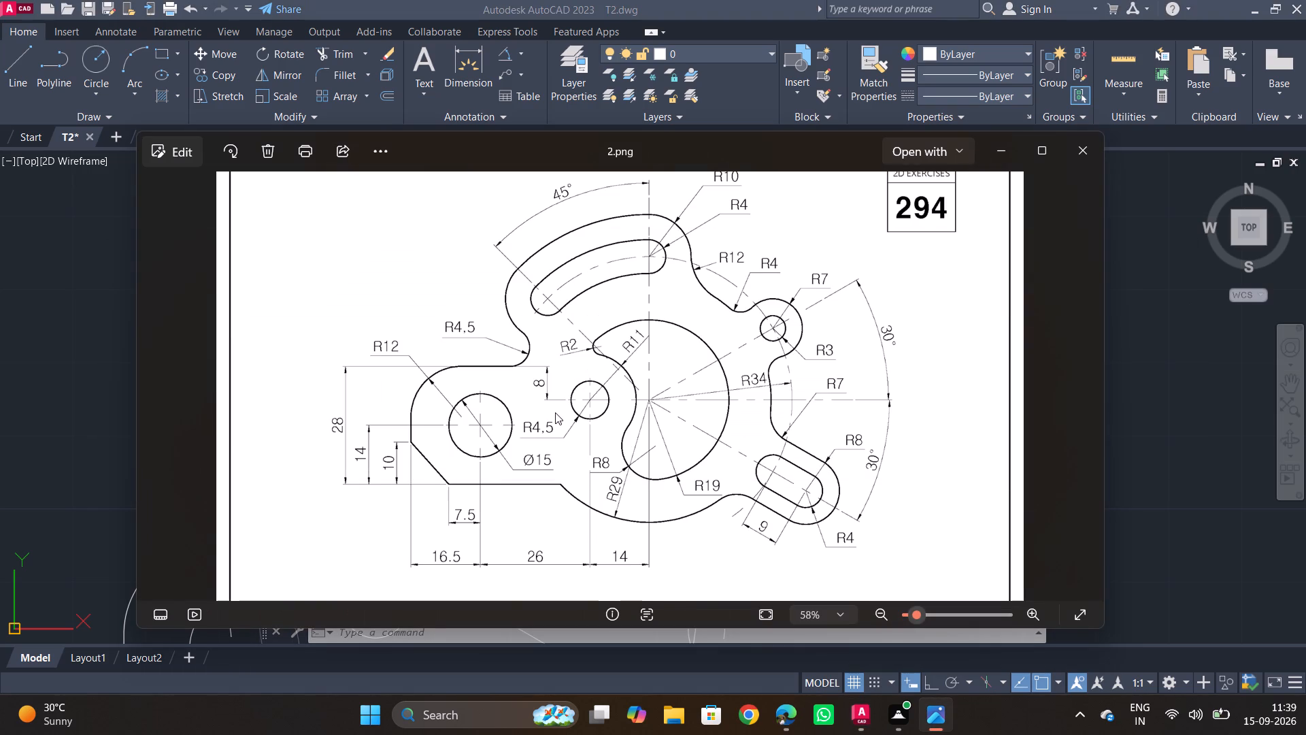
key("alt+Tab")
middle_click_drag(628, 363, 882, 306)
key("alt+Tab")
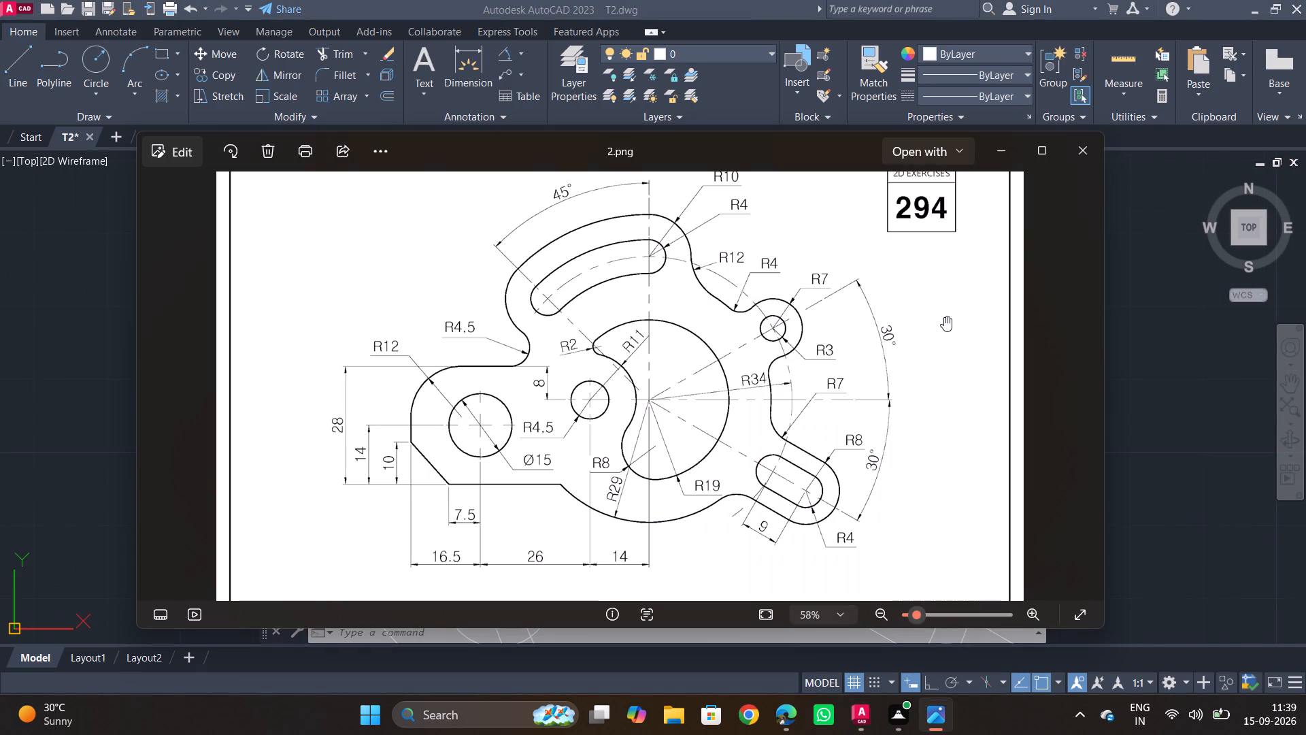
key("alt+Tab")
middle_click_drag(455, 457, 454, 457)
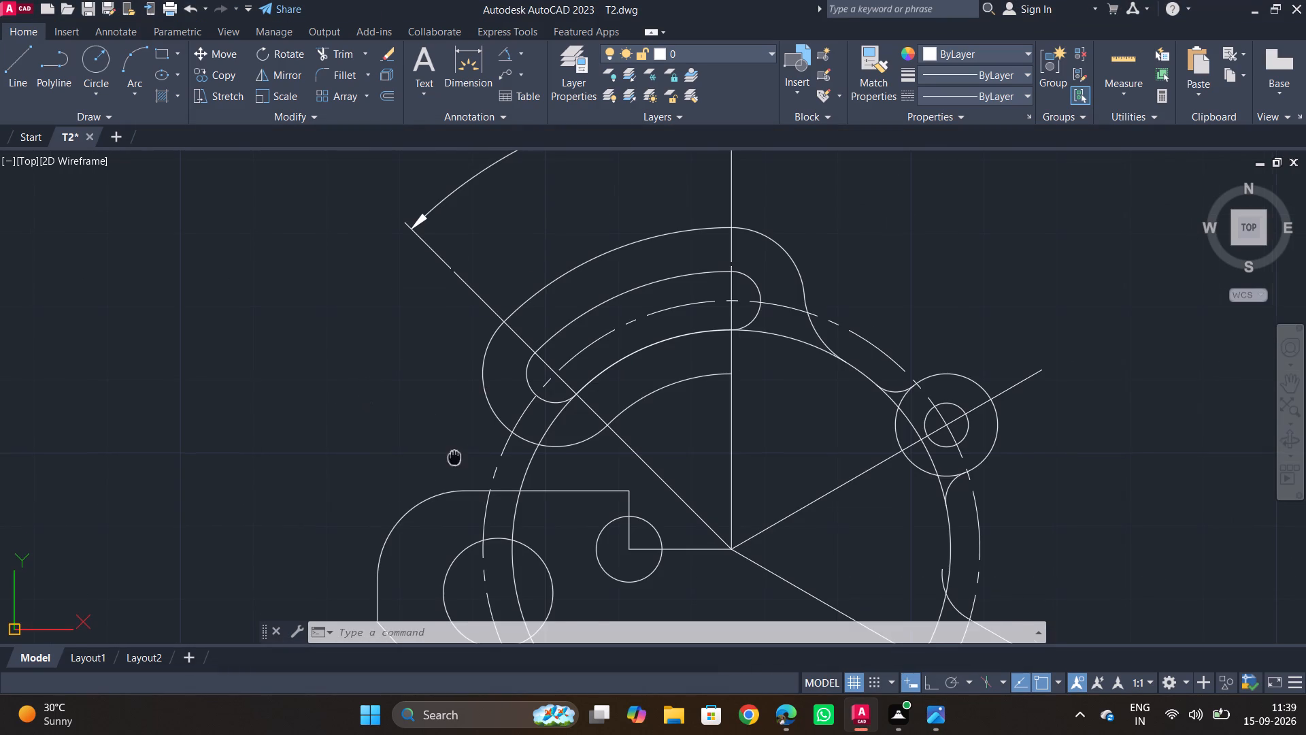
middle_click_drag(454, 457, 464, 372)
left_click(93, 82)
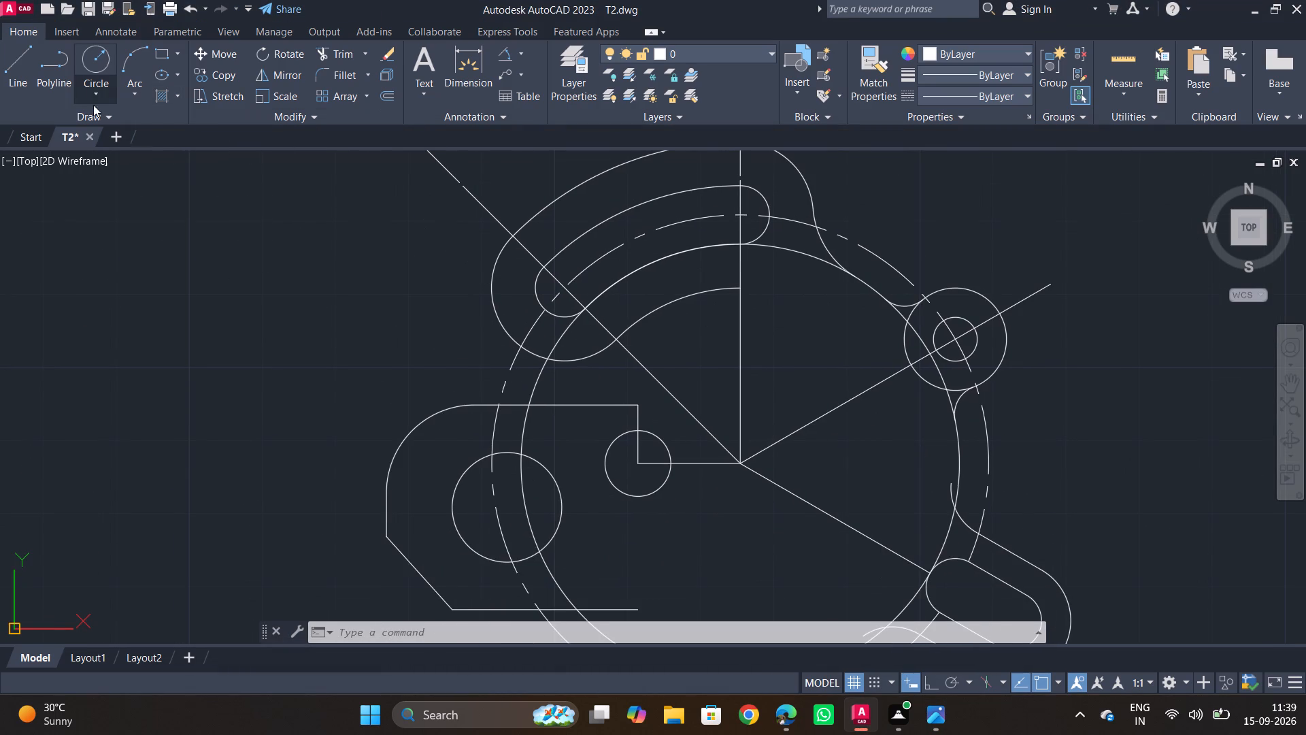
left_click(127, 263)
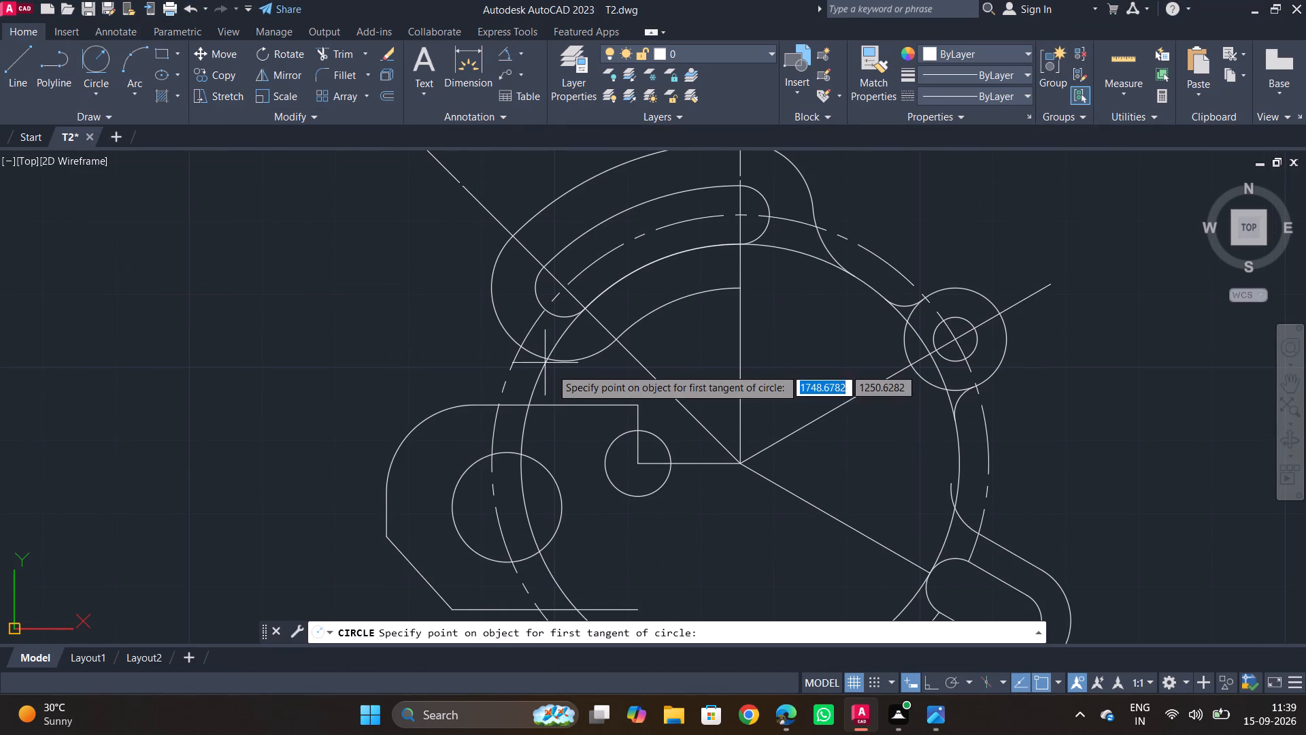
left_click(478, 410)
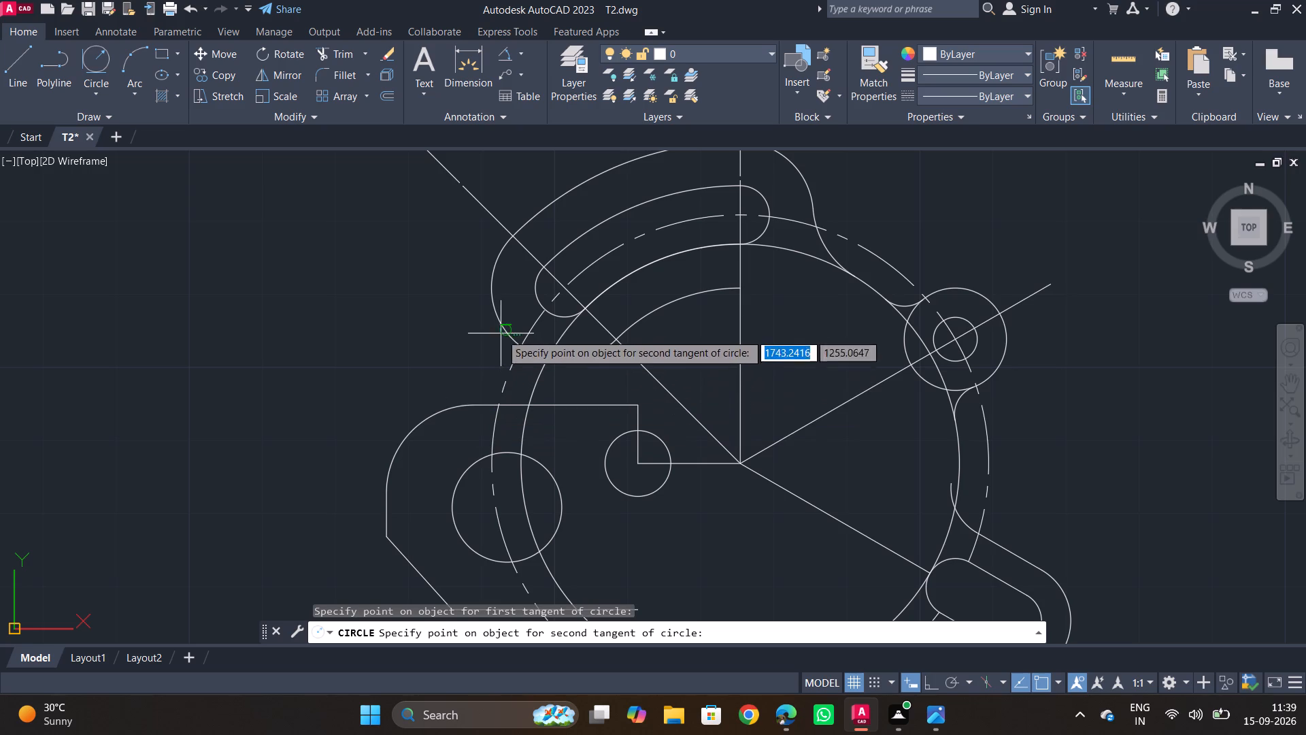
left_click(503, 330)
type("4.5")
key("Return")
key("Escape")
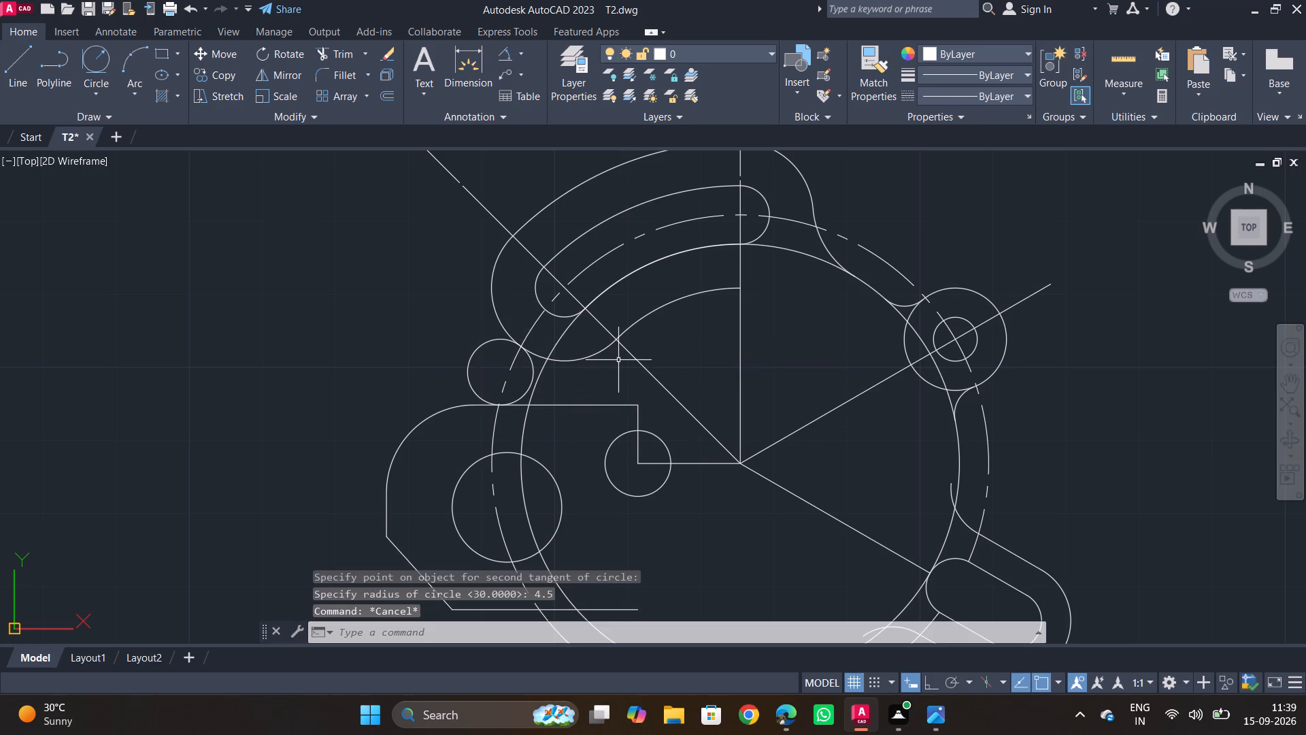
Trim the outward-facing part of the radius 4.5 tangent circle between the tab and the curved slot's outline.
type("tr")
key("space")
left_click(480, 359)
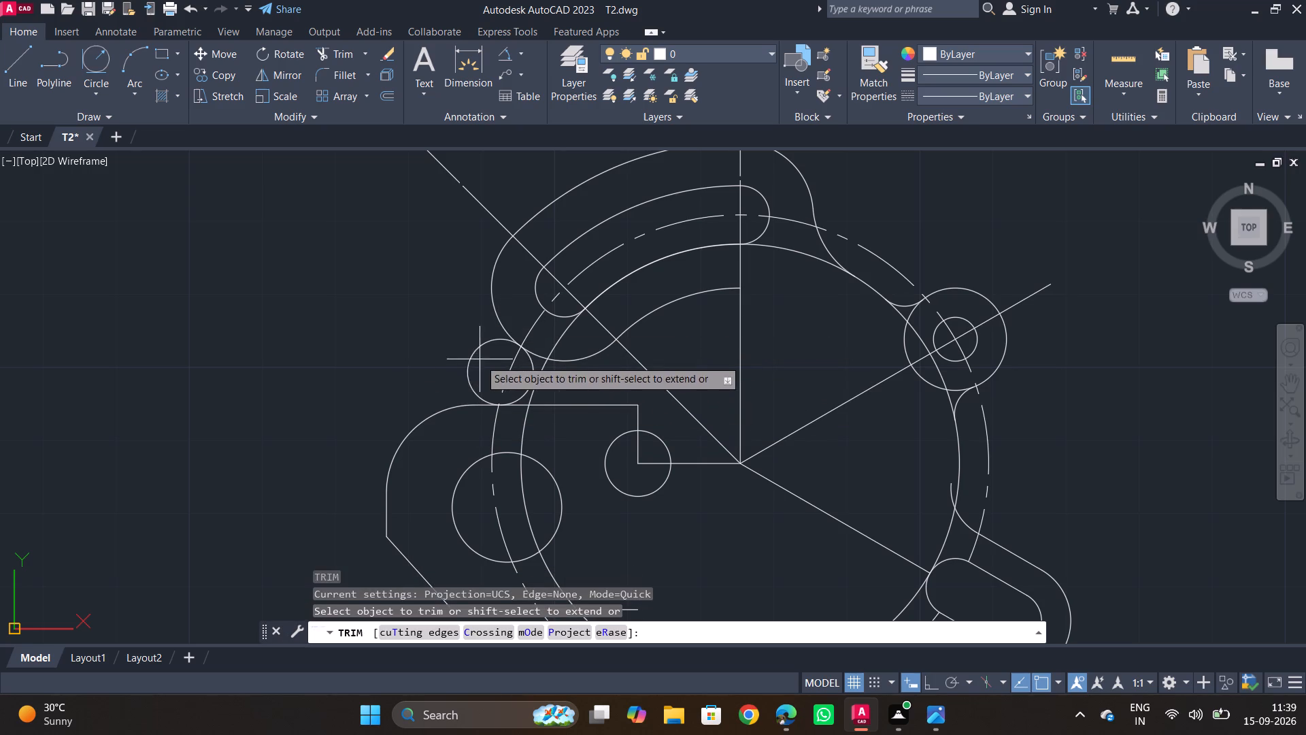
left_click(424, 344)
key("Escape")
key("alt+Tab")
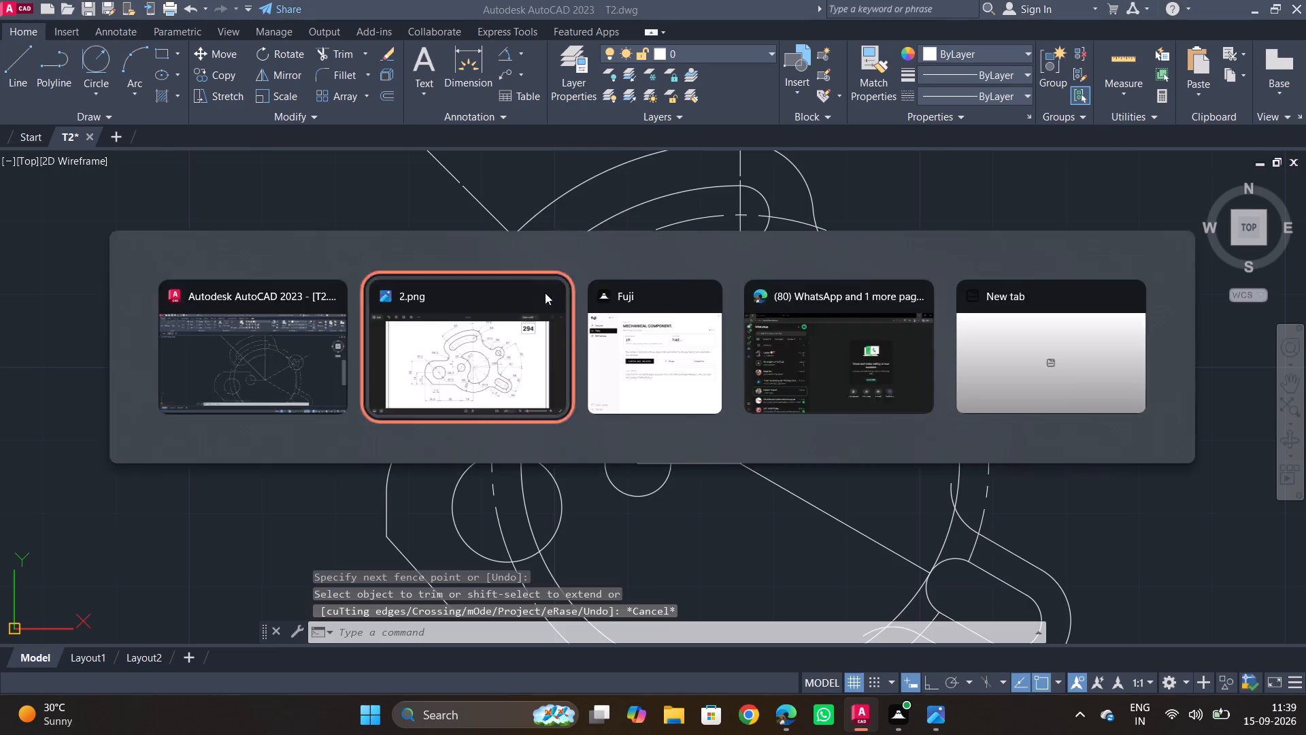
Trim the curved slot's outer end arc and the leftover concentric arc inside the outline on the 45° side, back to the radius 4.5 arc.
key("alt+Tab")
key("space")
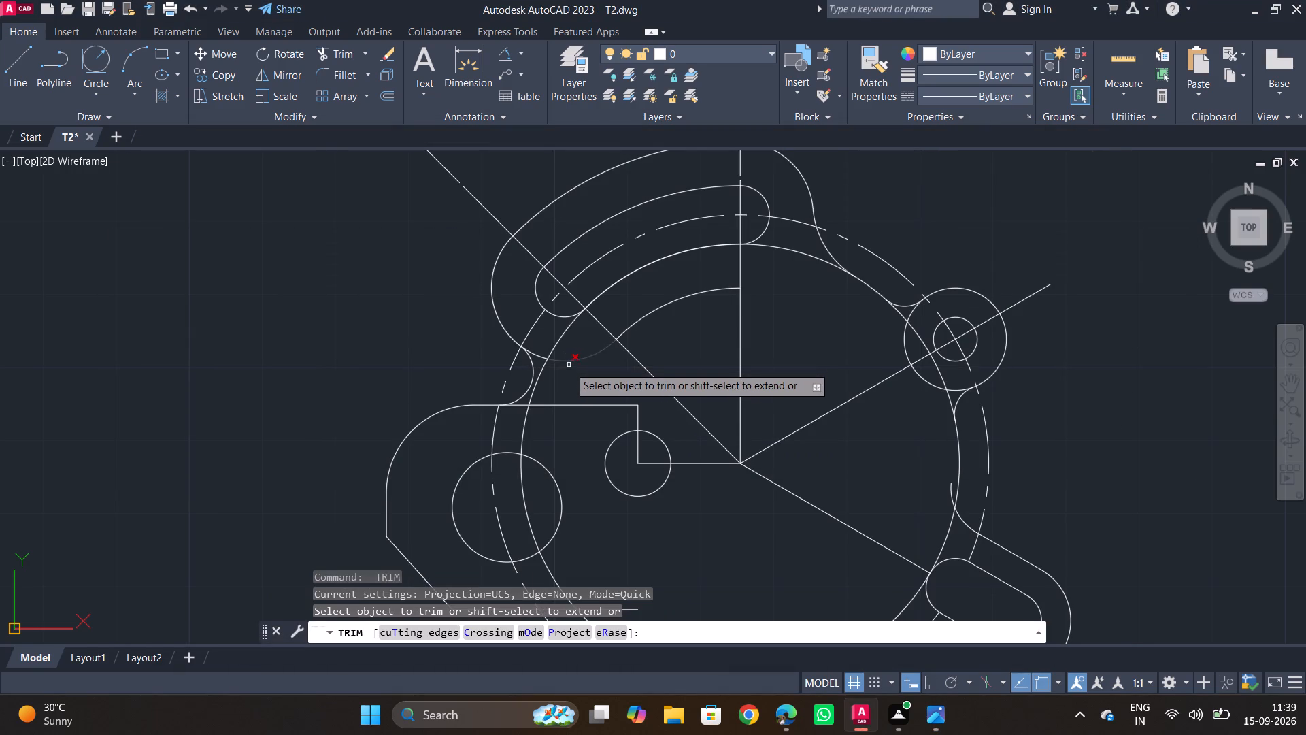
left_click(570, 361)
left_click(627, 328)
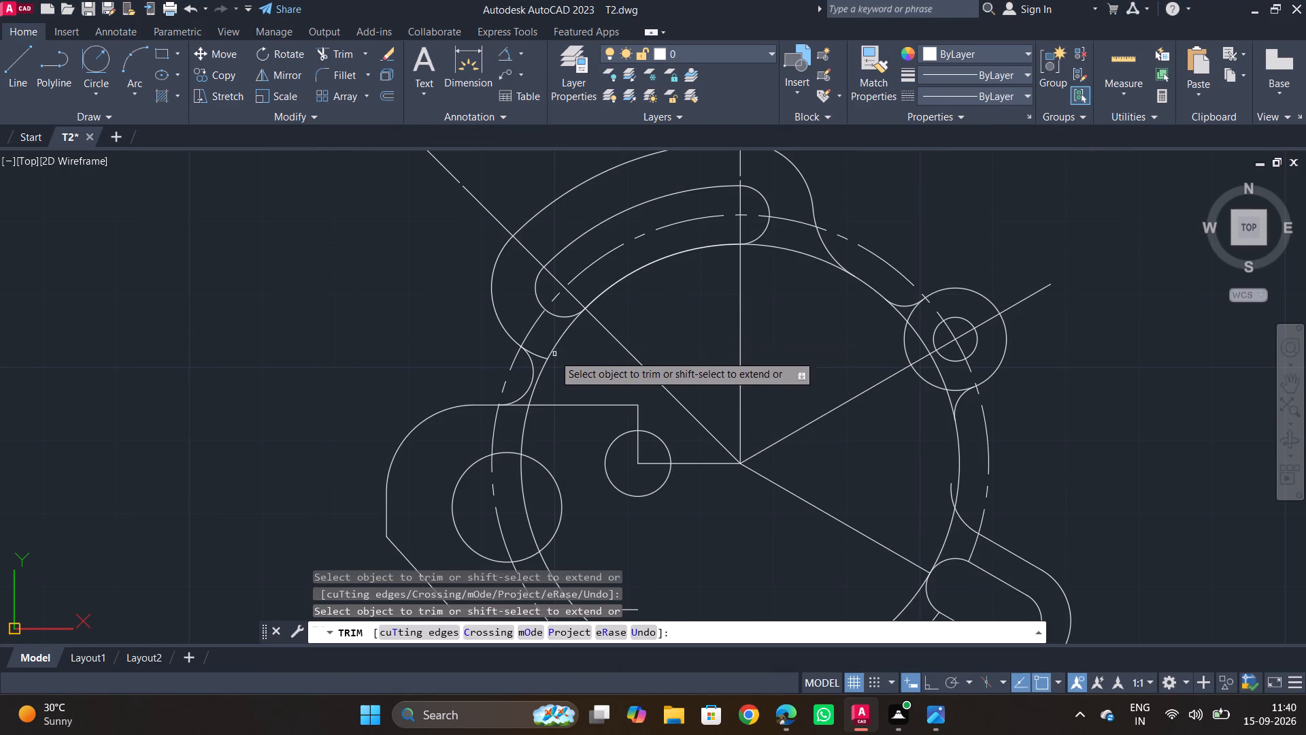
left_click(539, 356)
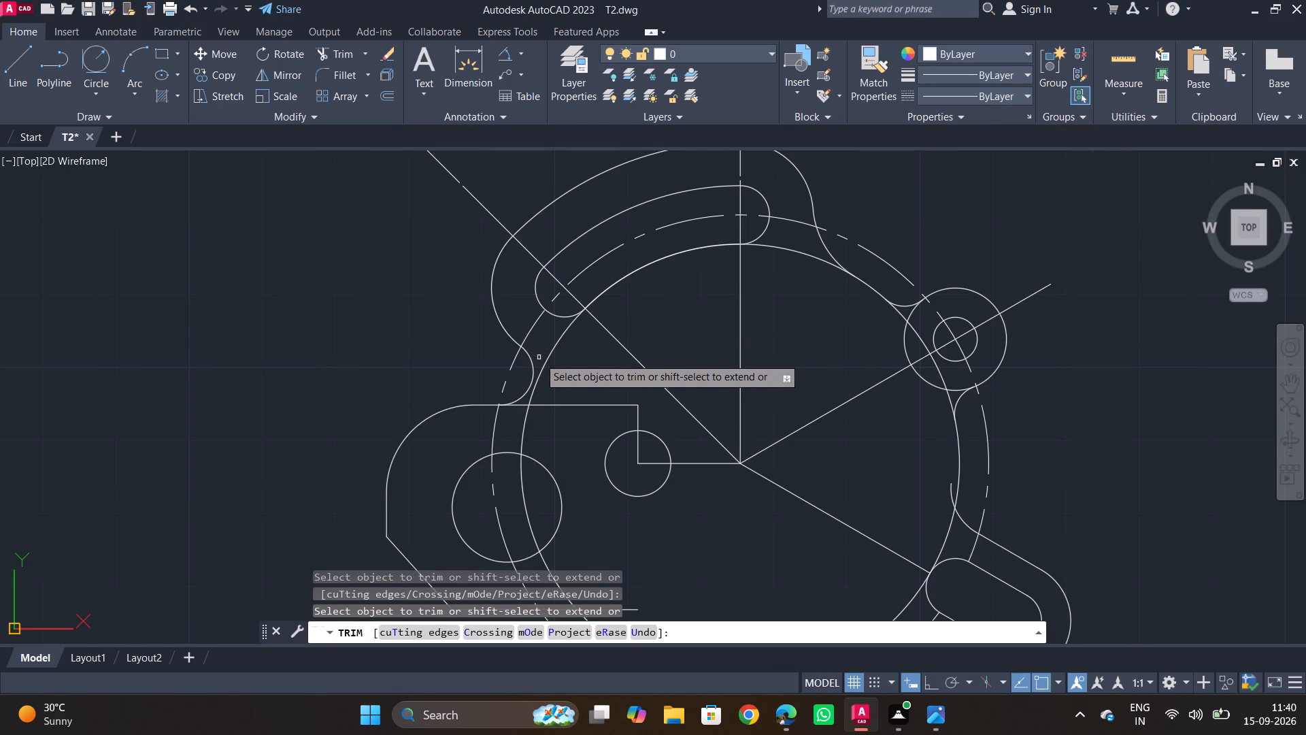
key("space")
Trim the radius 30 circle between the curved slot and the small-hole boss, and the portions inside and just below the boss.
key("space")
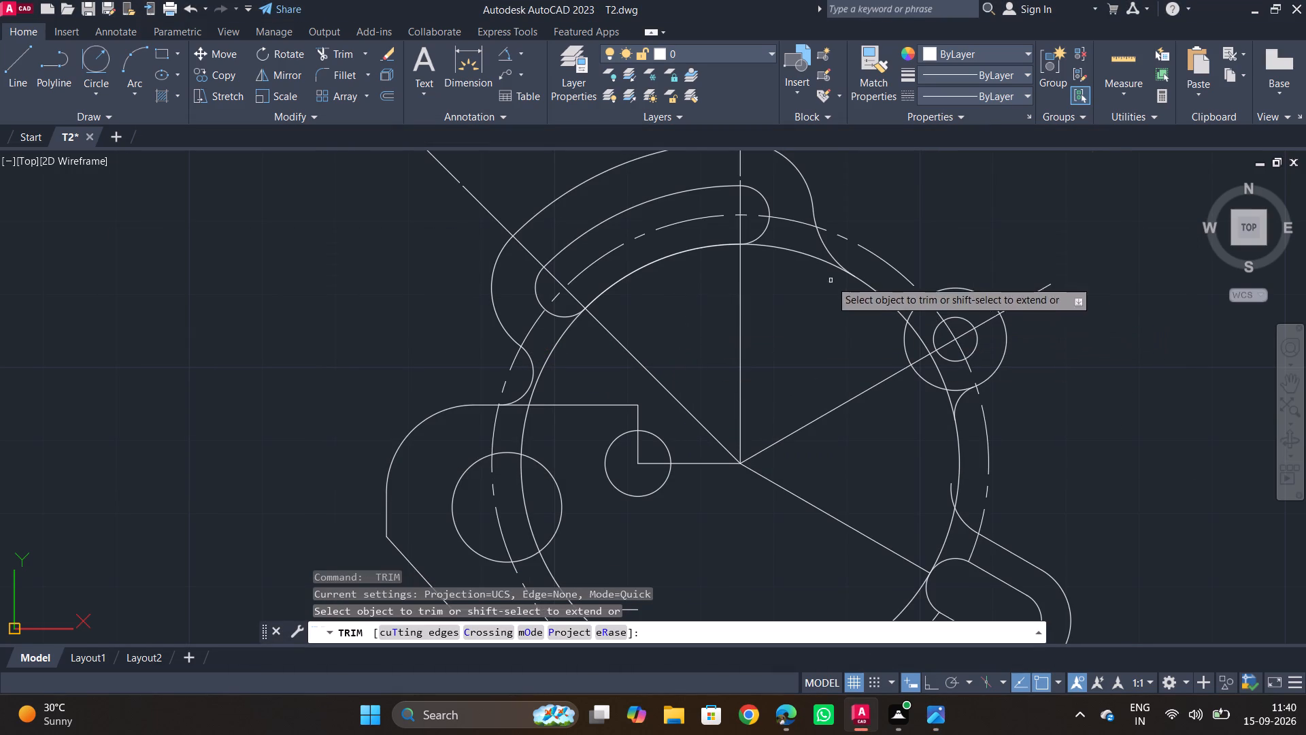
left_click(803, 252)
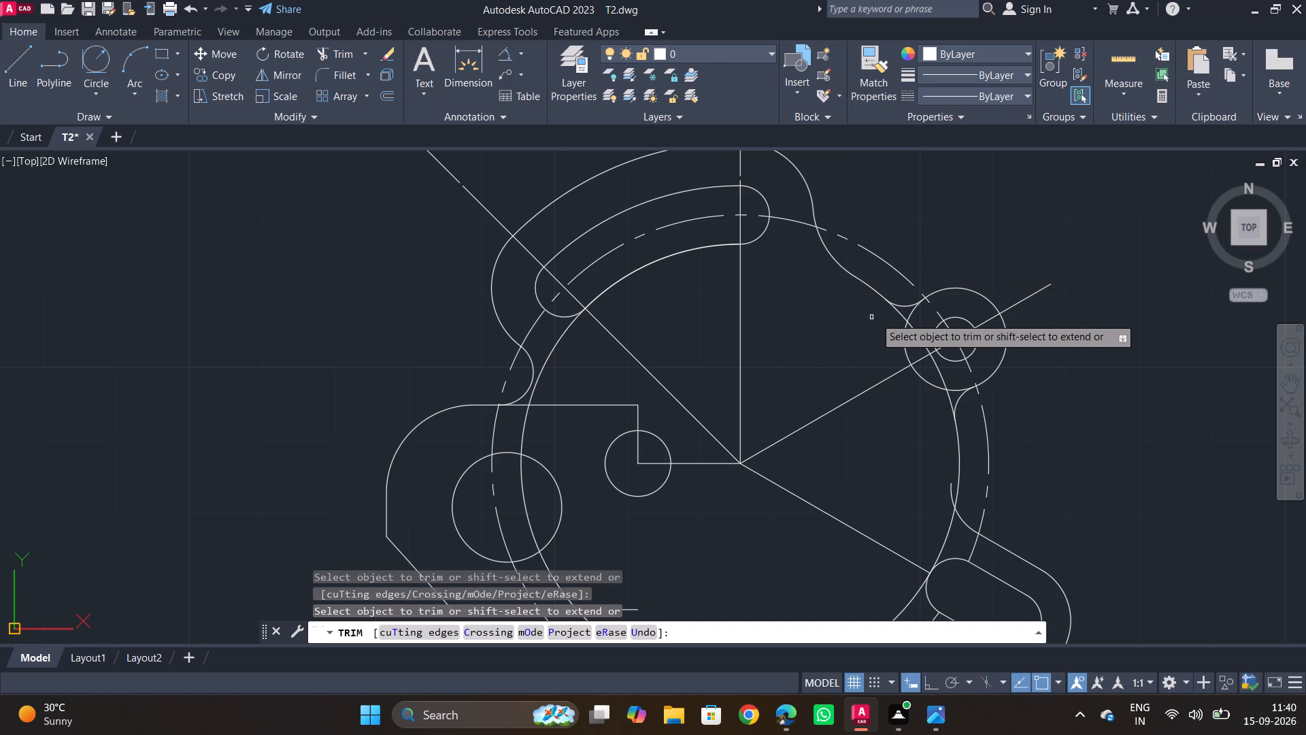
left_click(903, 314)
left_click(940, 366)
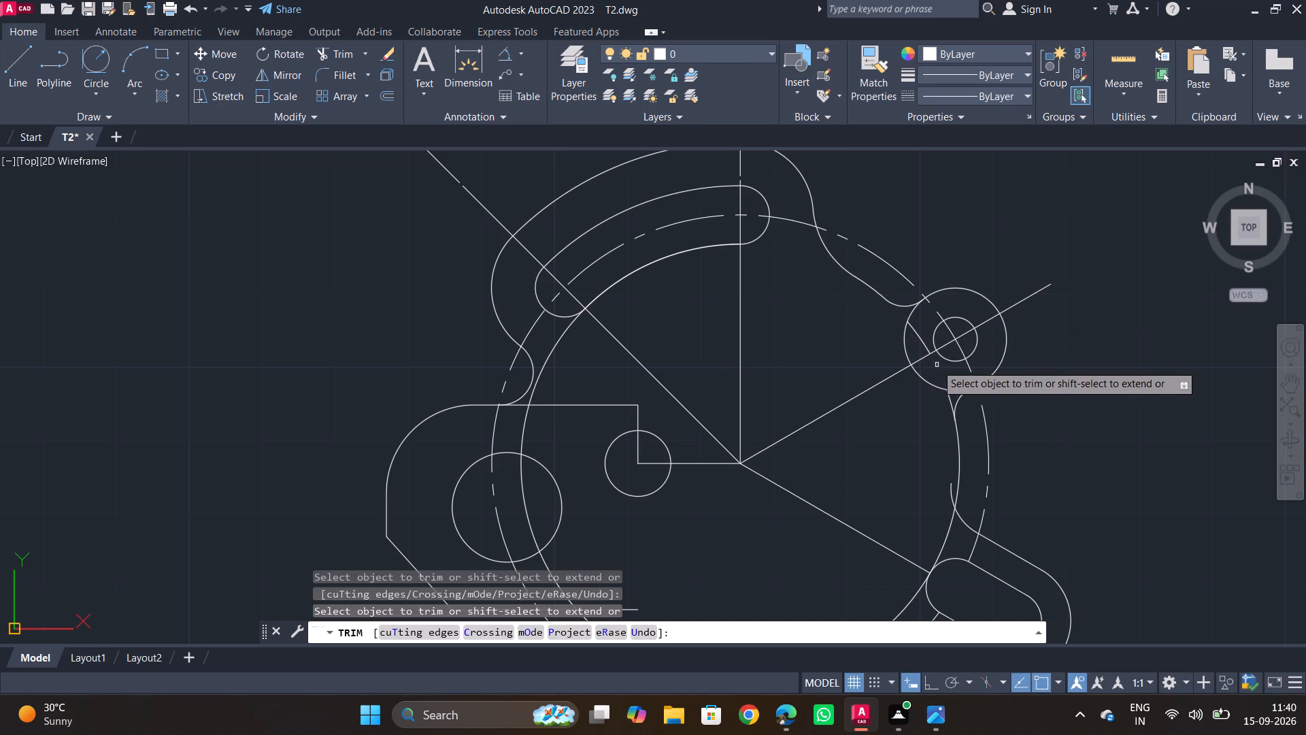
left_click(919, 338)
left_click(954, 399)
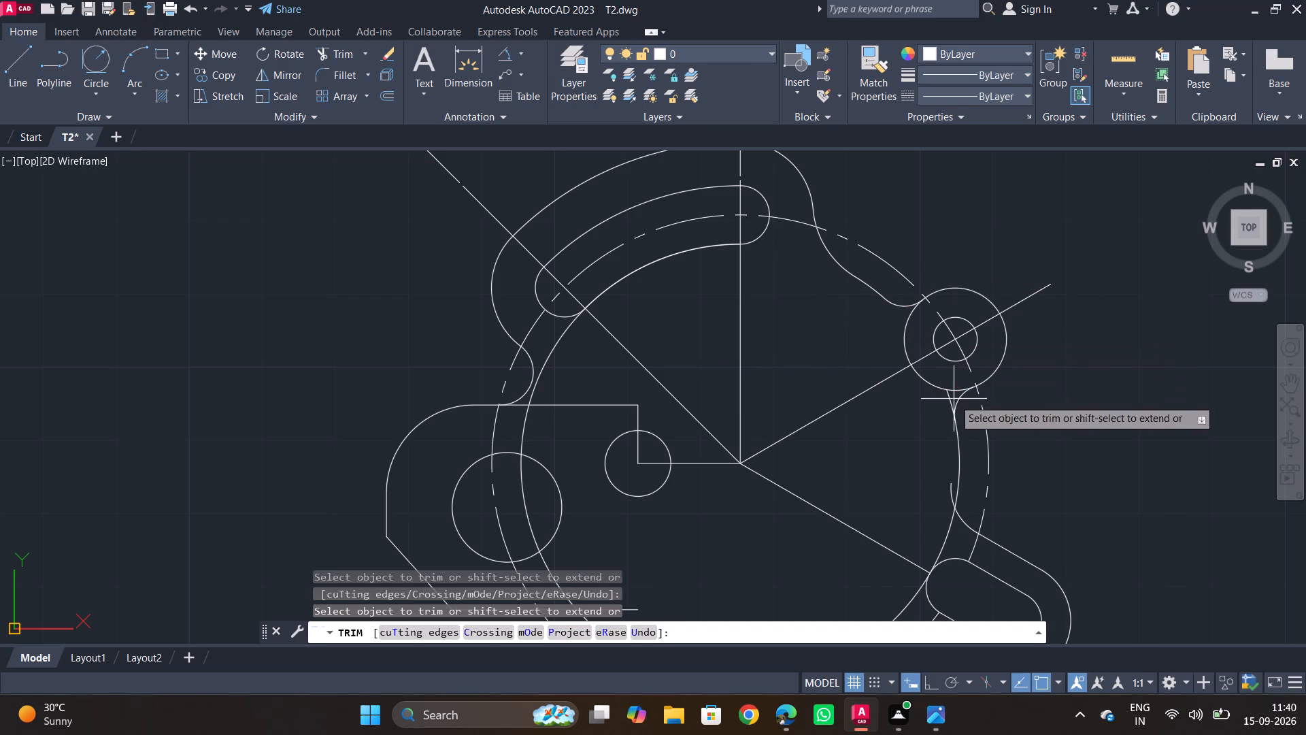
left_click(933, 444)
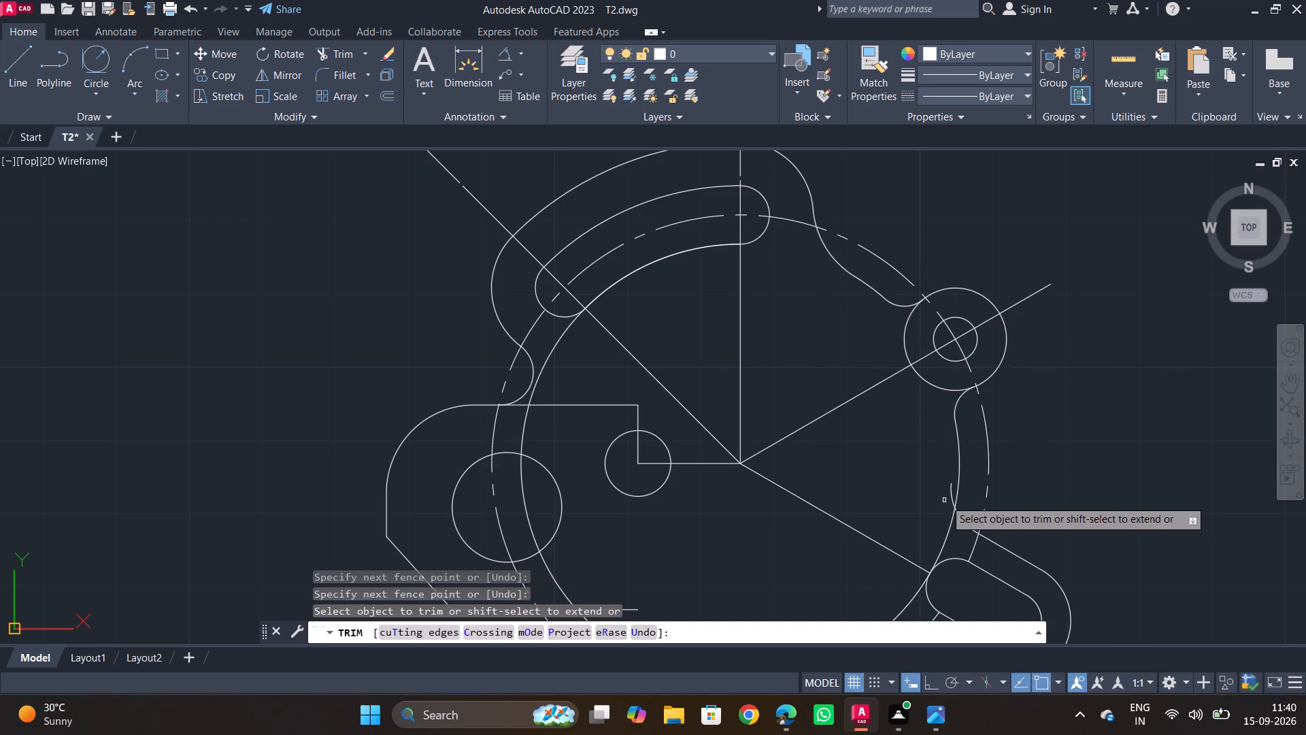
Trim the overshooting fillet ends and the radius 30 circle between them at the lower angled slot, checking the reference.
left_click(952, 487)
middle_click_drag(918, 506, 879, 394)
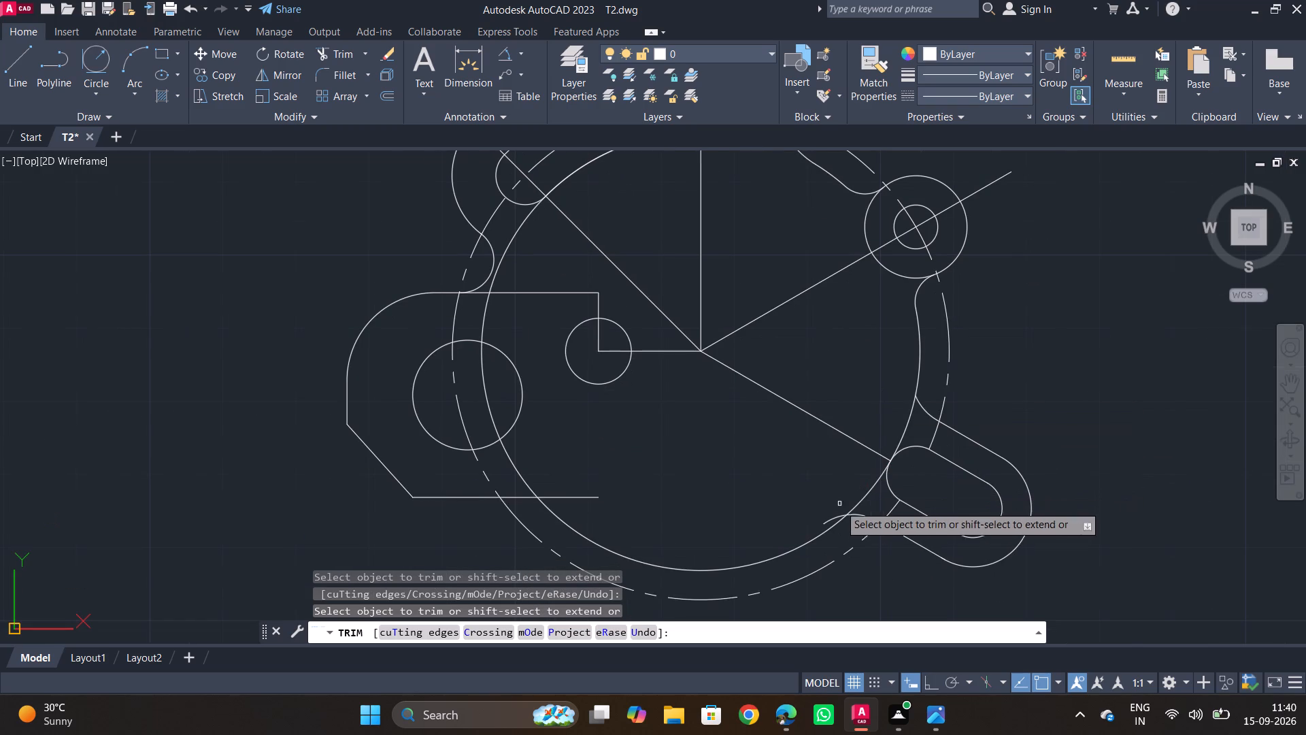
left_click(830, 519)
key("alt+Tab")
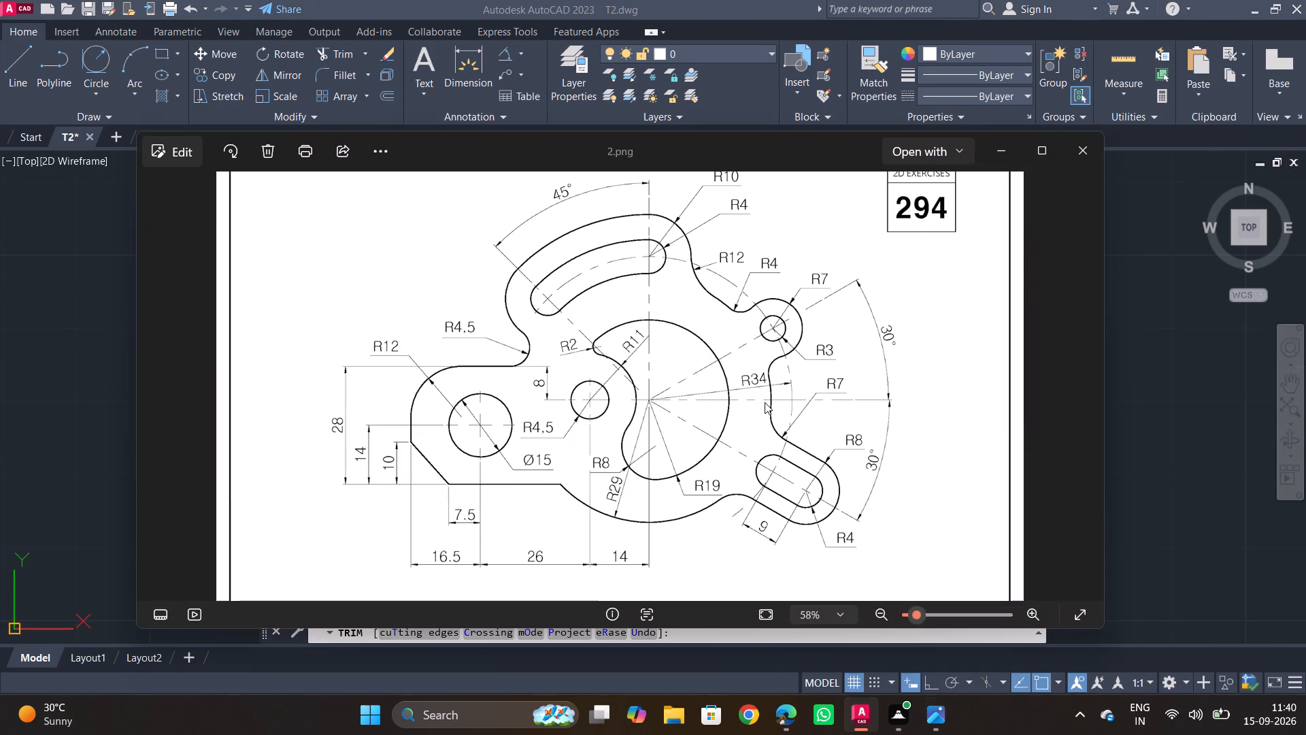
key("alt+Tab")
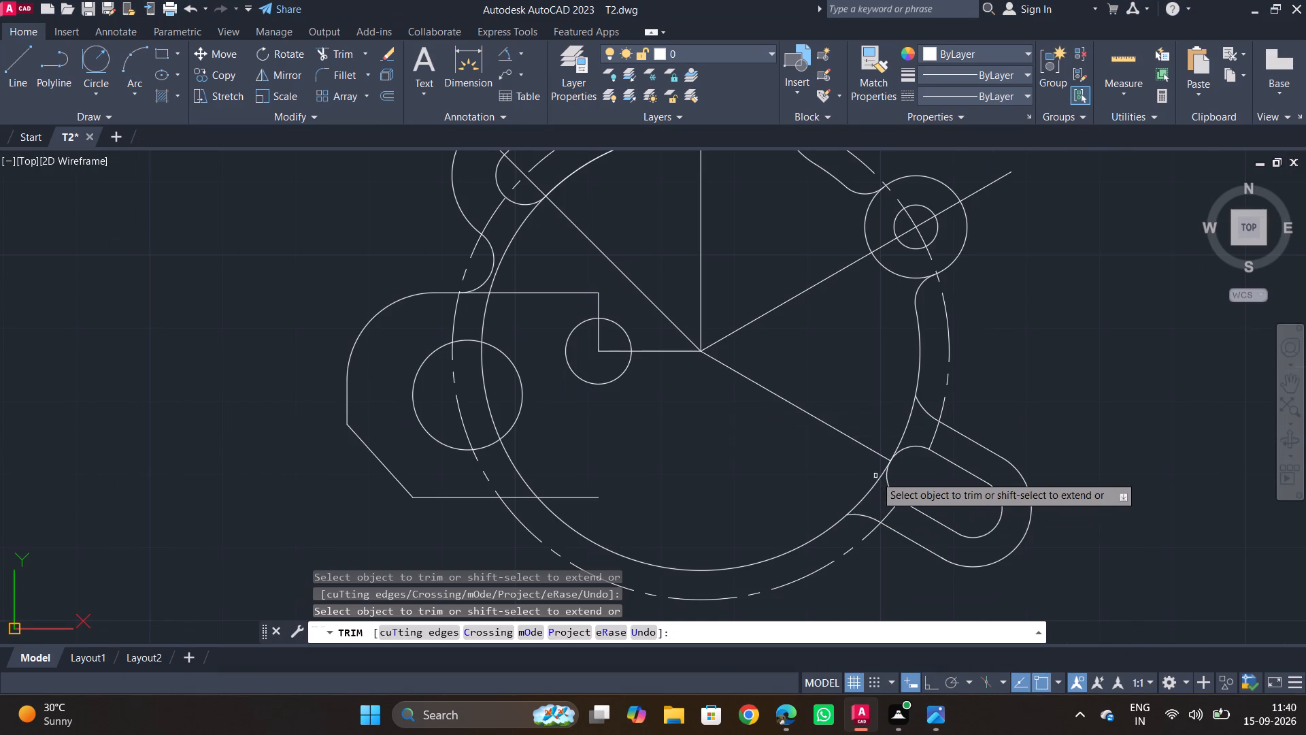
left_click(876, 487)
left_click(897, 443)
key("grave")
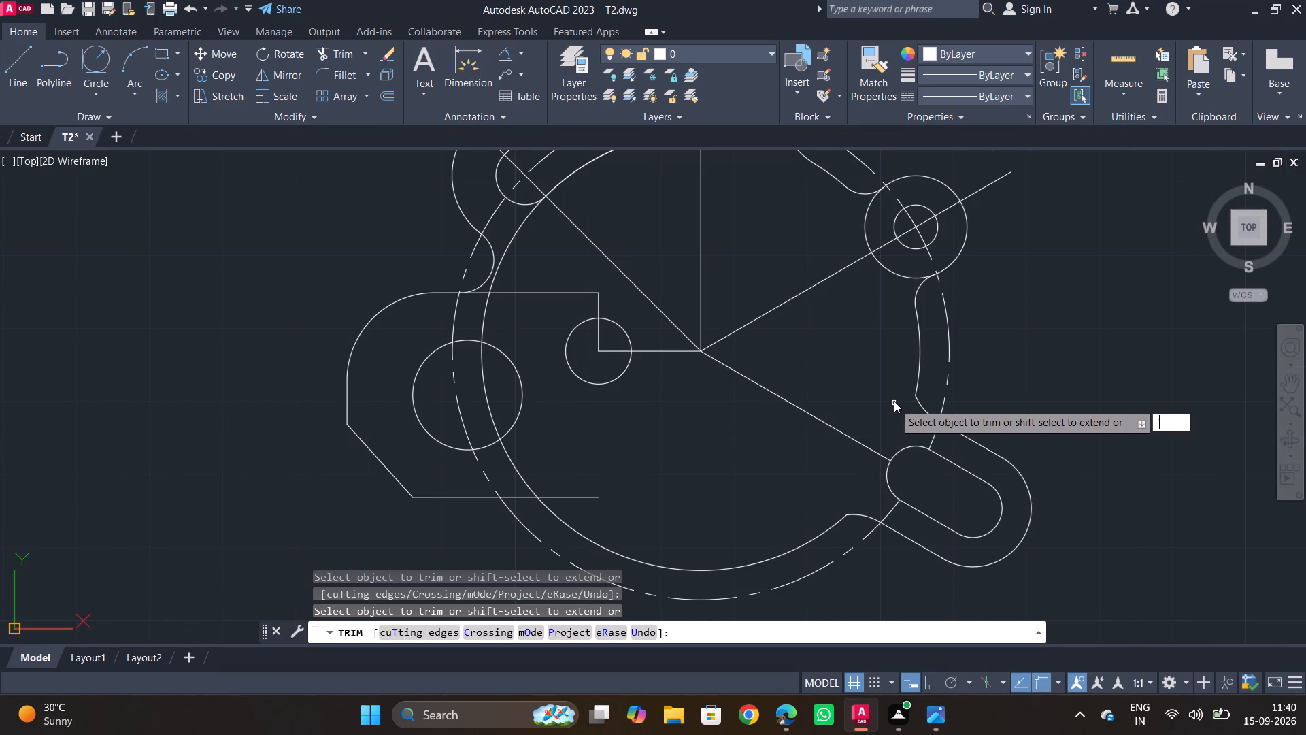
key("Escape")
key("Escape")
Compare the lower outline, where the tab's lower edge meets the large bottom arc, with the reference drawing.
key("alt+Tab")
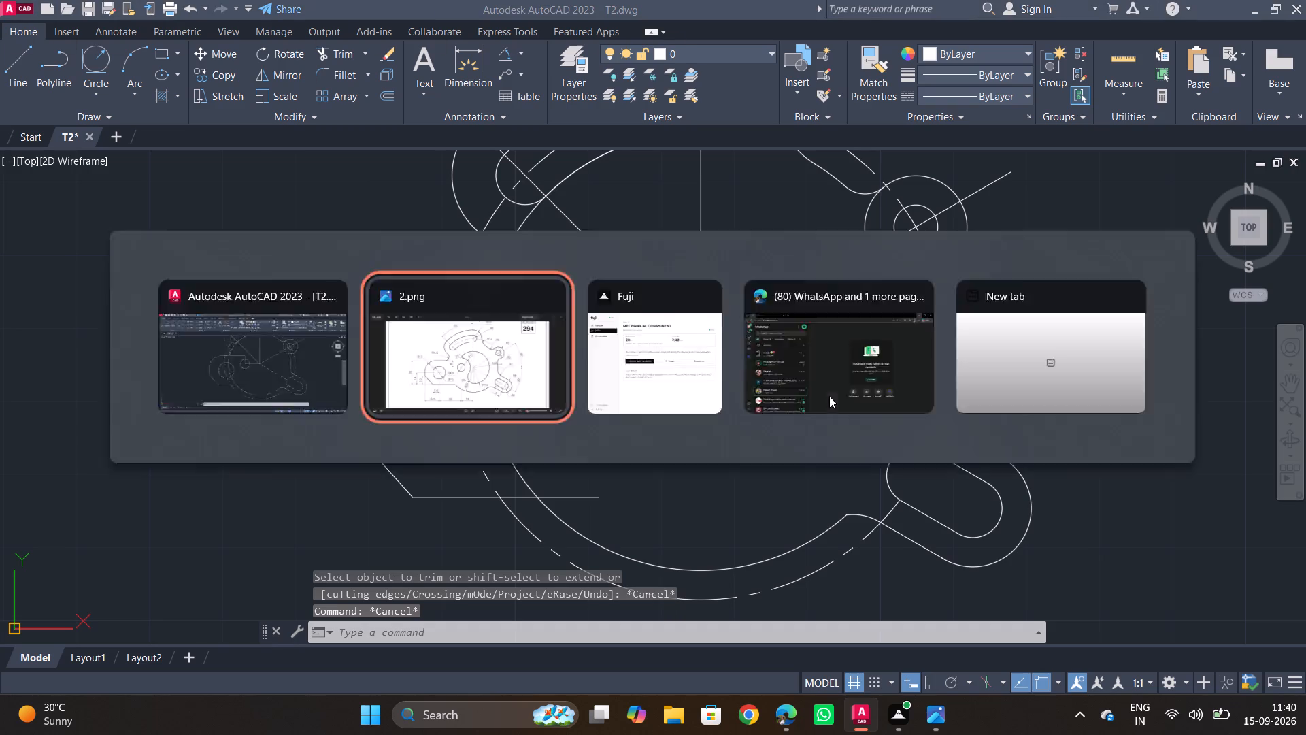
key("alt+Tab")
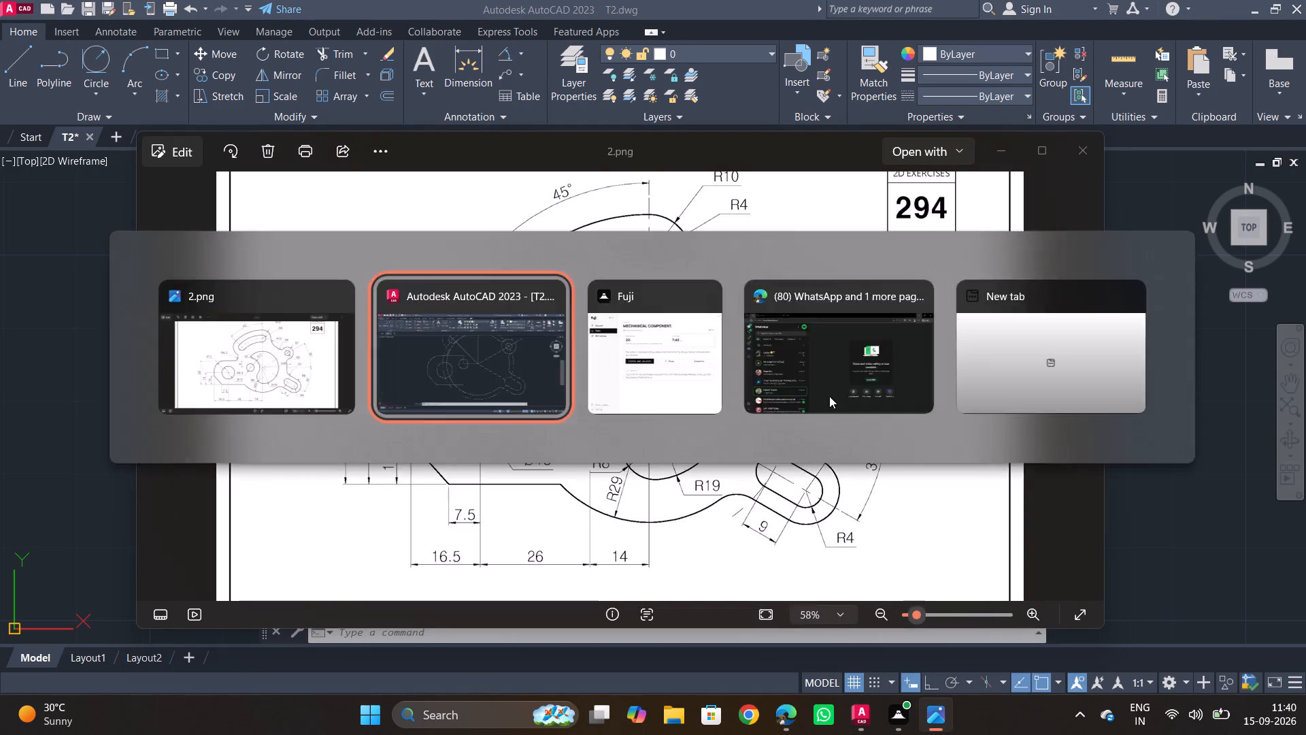
key("alt+Tab")
key("alt+Tab")
key("alt+Tab")
key("alt+Tab")
key("alt+Tab")
key("alt+Tab")
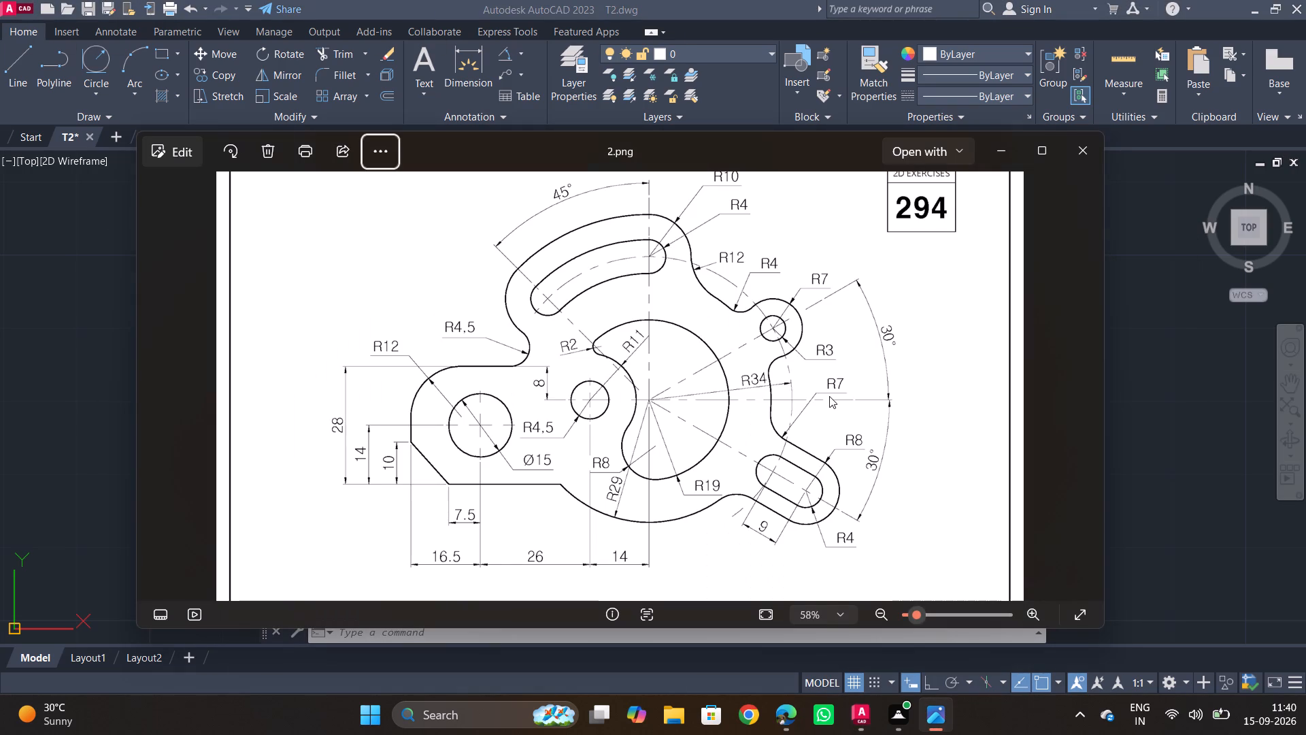
key("alt+Tab")
middle_click_drag(621, 480, 629, 447)
key("alt+Tab")
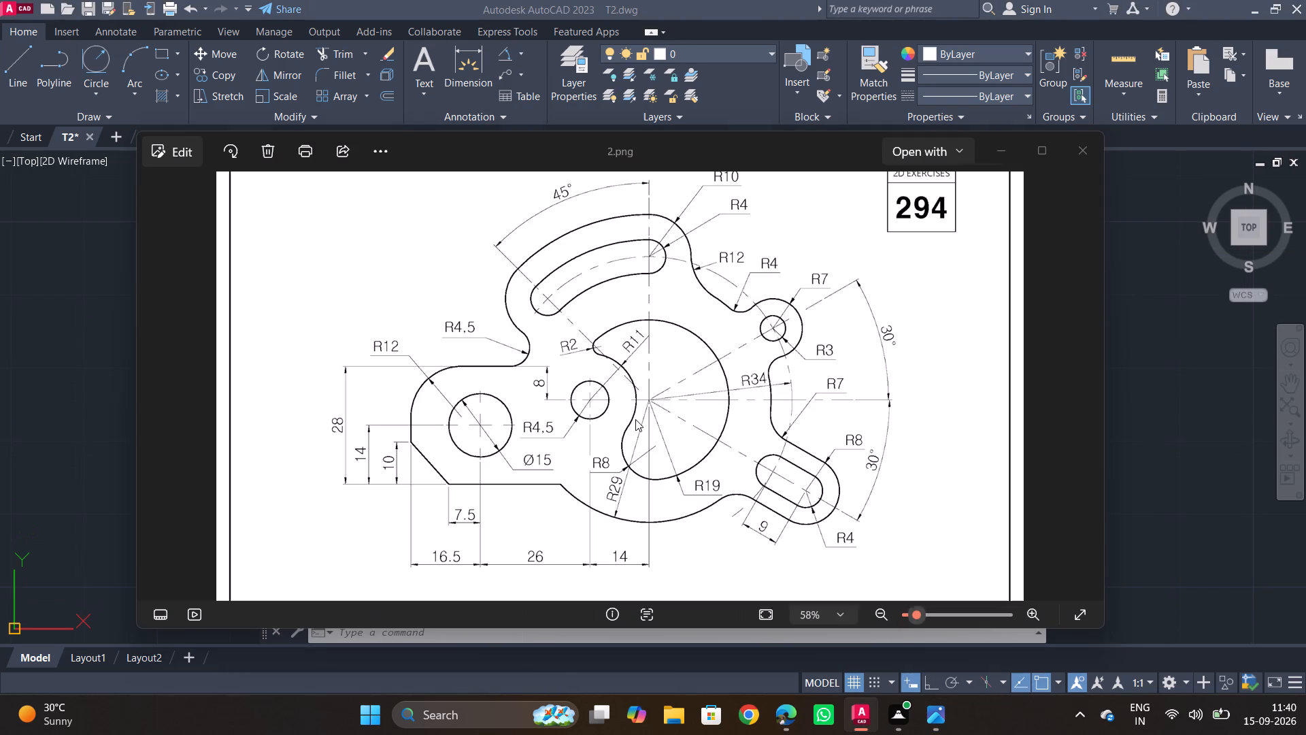
key("alt+Tab")
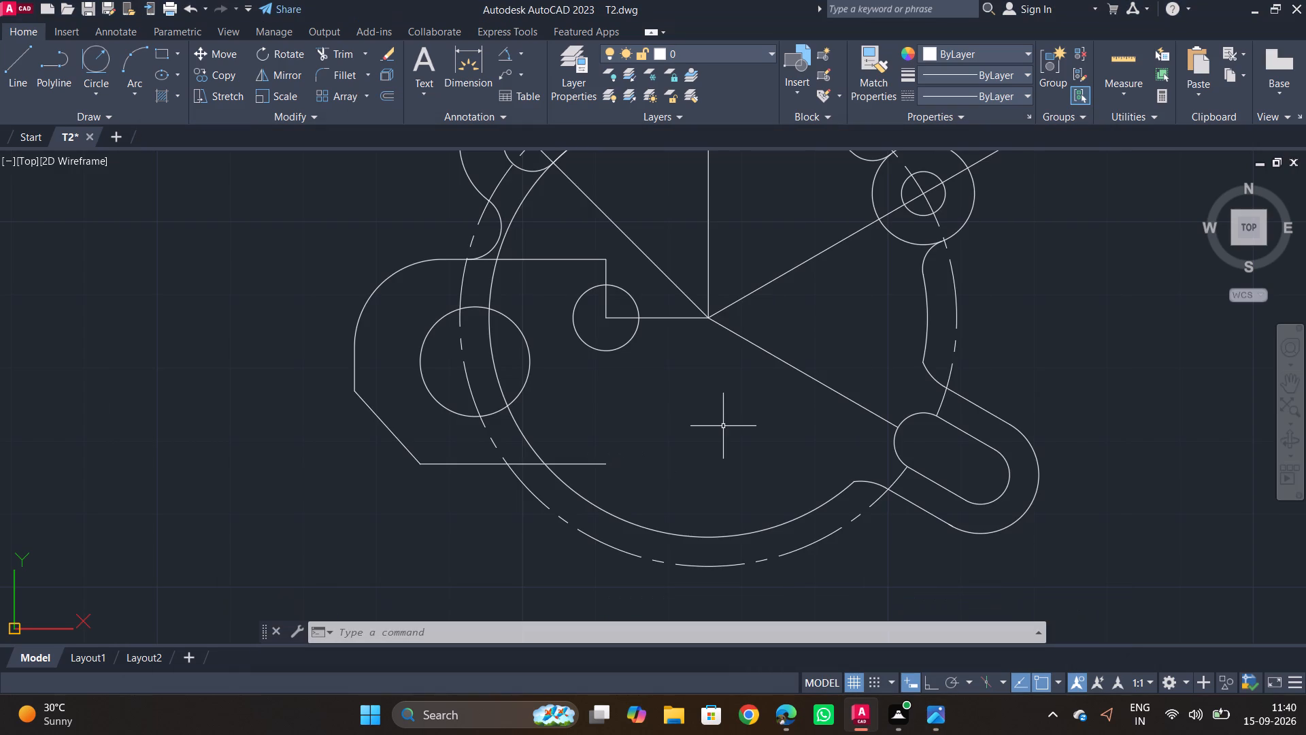
Trim the tab's lower edge back to the radius 30 circle and check it against the reference.
type("tr")
key("space")
left_click(592, 464)
key("alt+Tab")
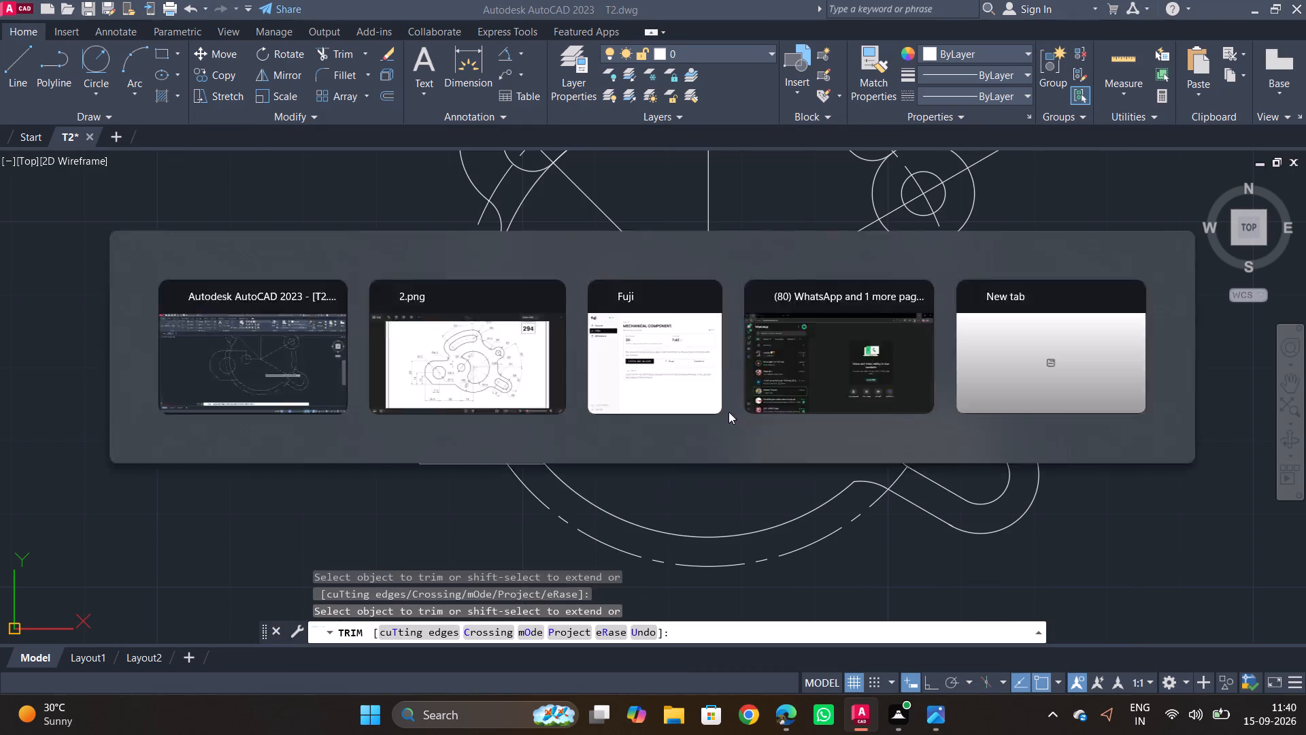
key("alt+Tab")
key("alt+Tab")
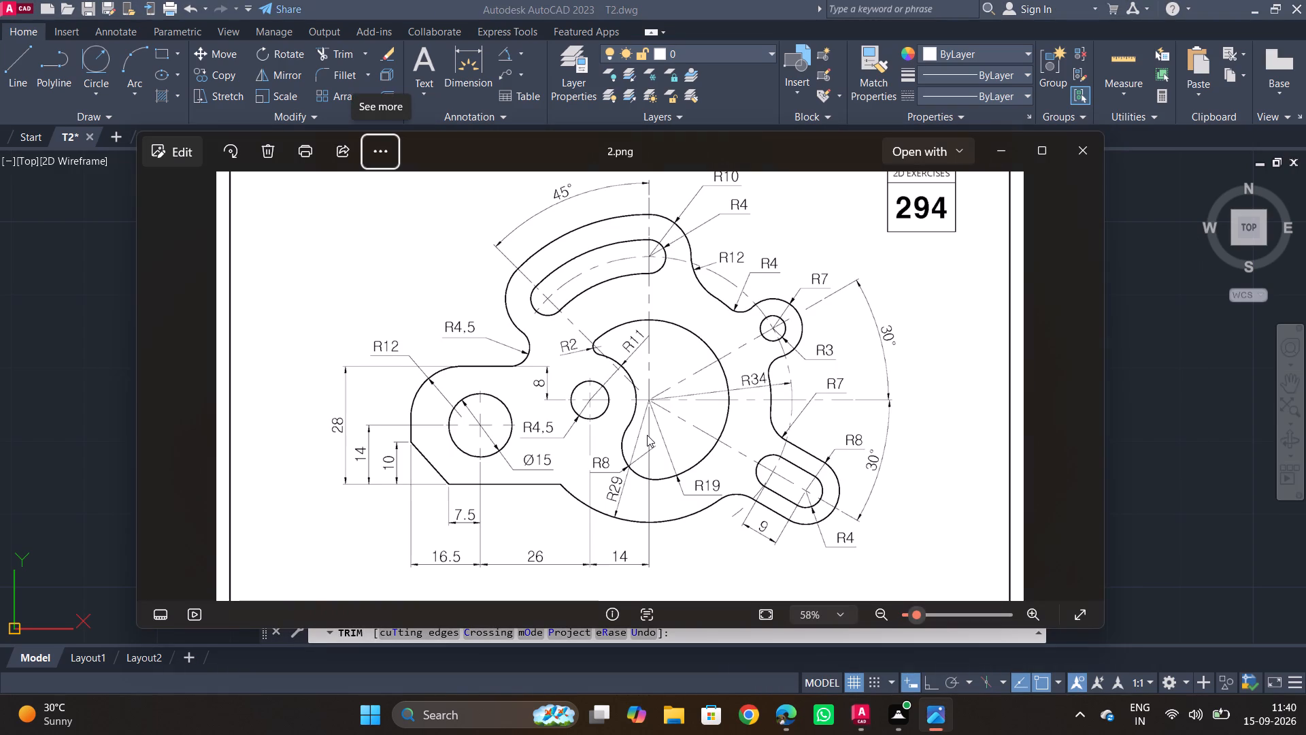
key("alt+Tab")
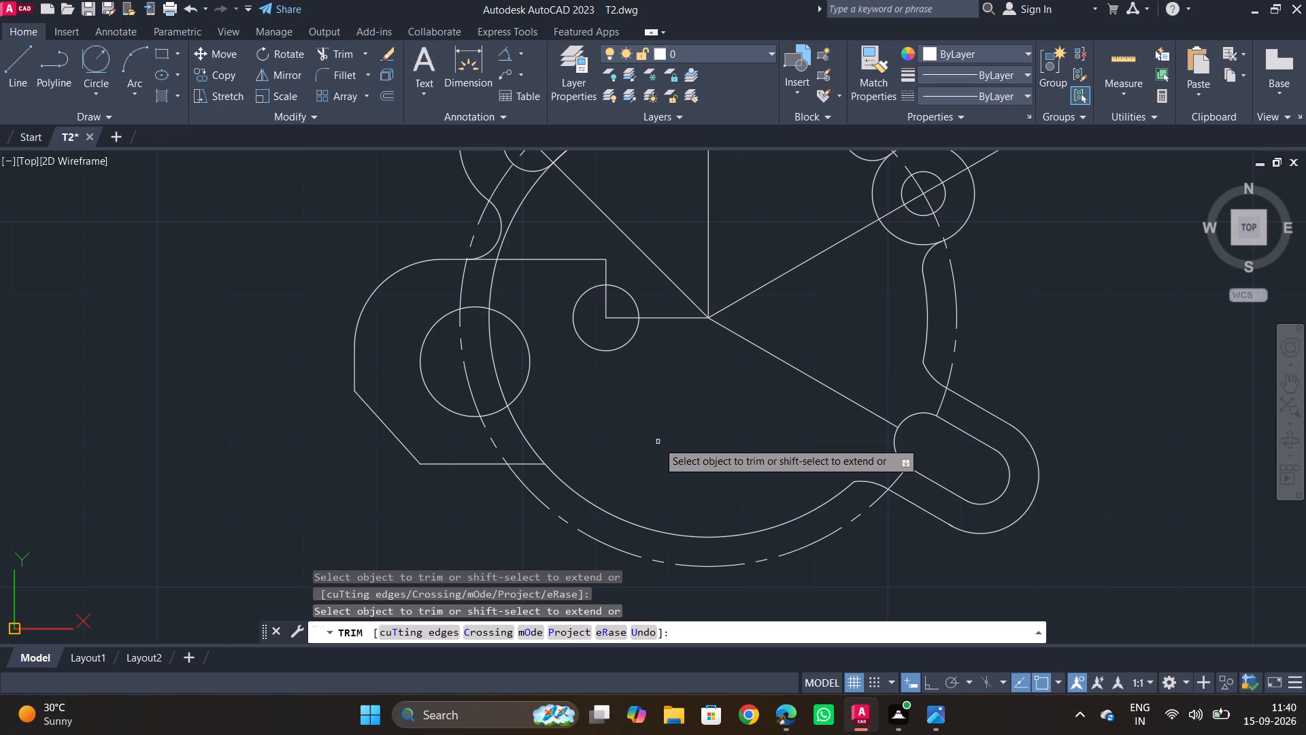
key("Escape")
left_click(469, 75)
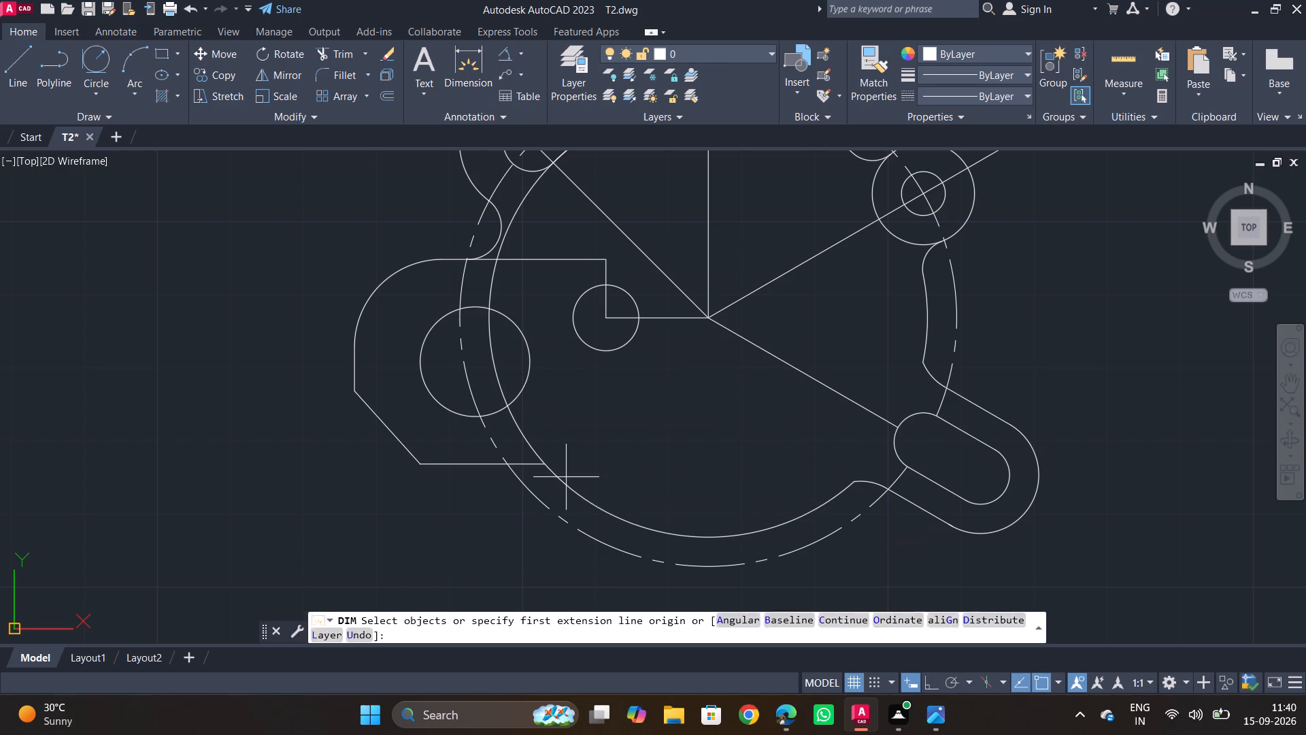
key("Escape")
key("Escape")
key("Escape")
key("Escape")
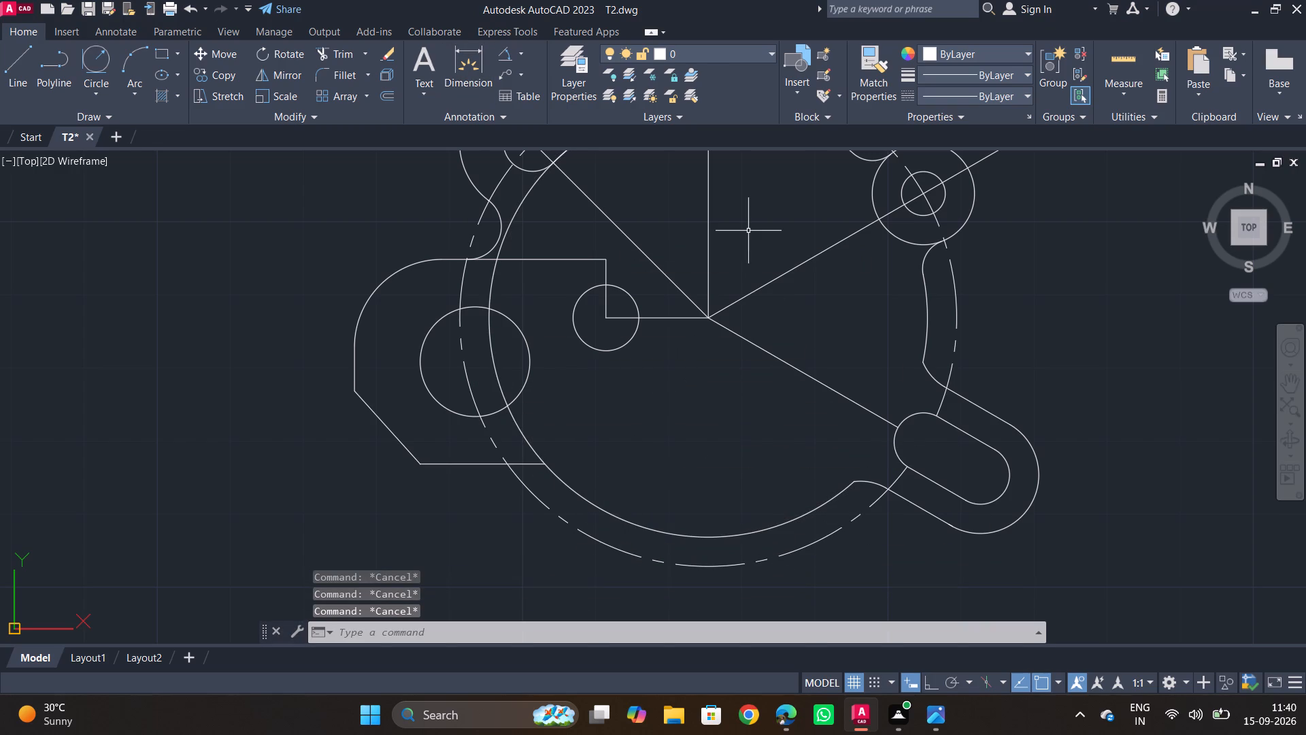
Draw a radius 28 circle centred on the main centre point where the construction lines meet.
type("c")
key("space")
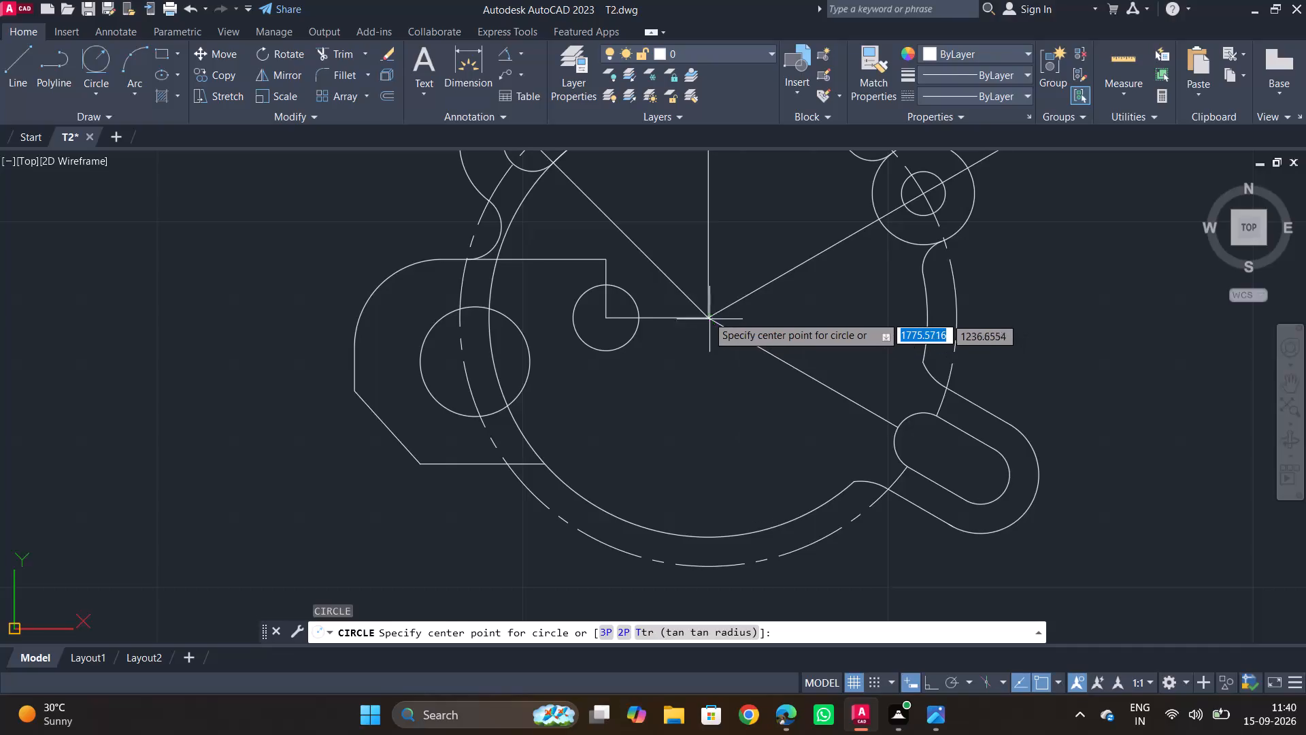
left_click(707, 319)
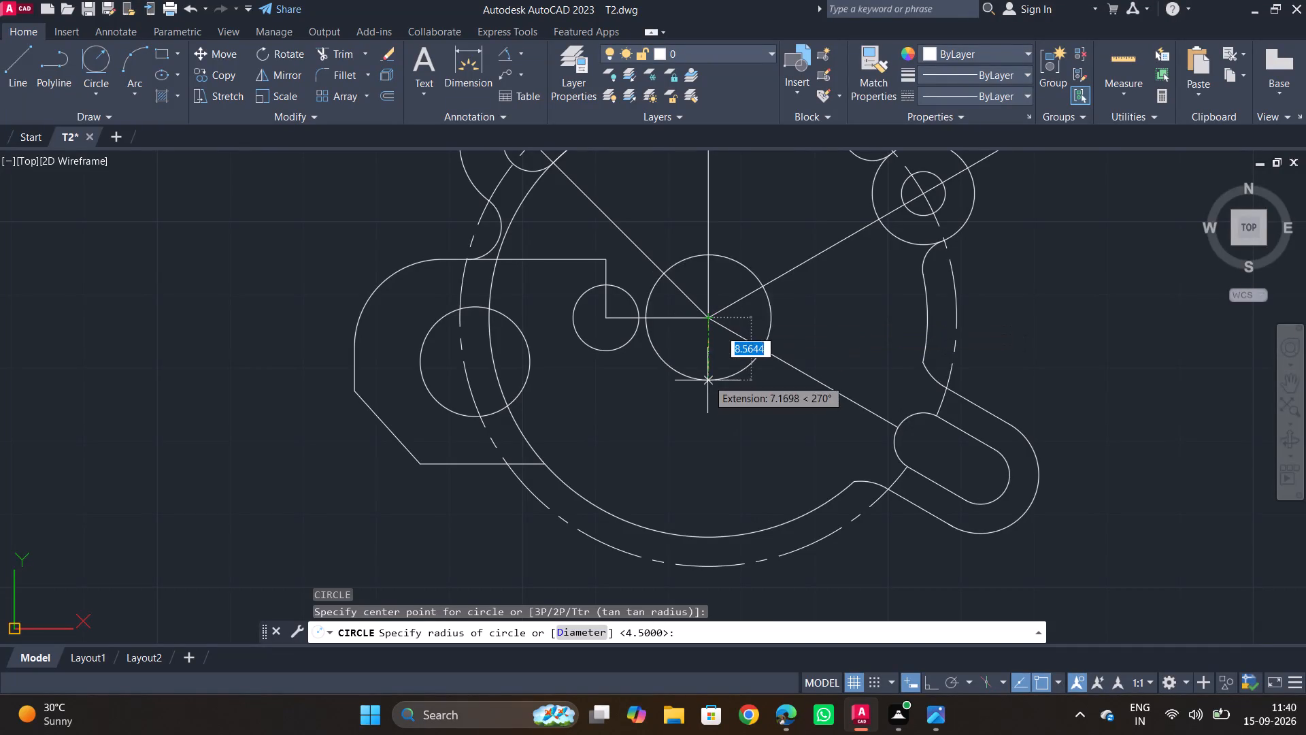
type("28")
key("Return")
key("Escape")
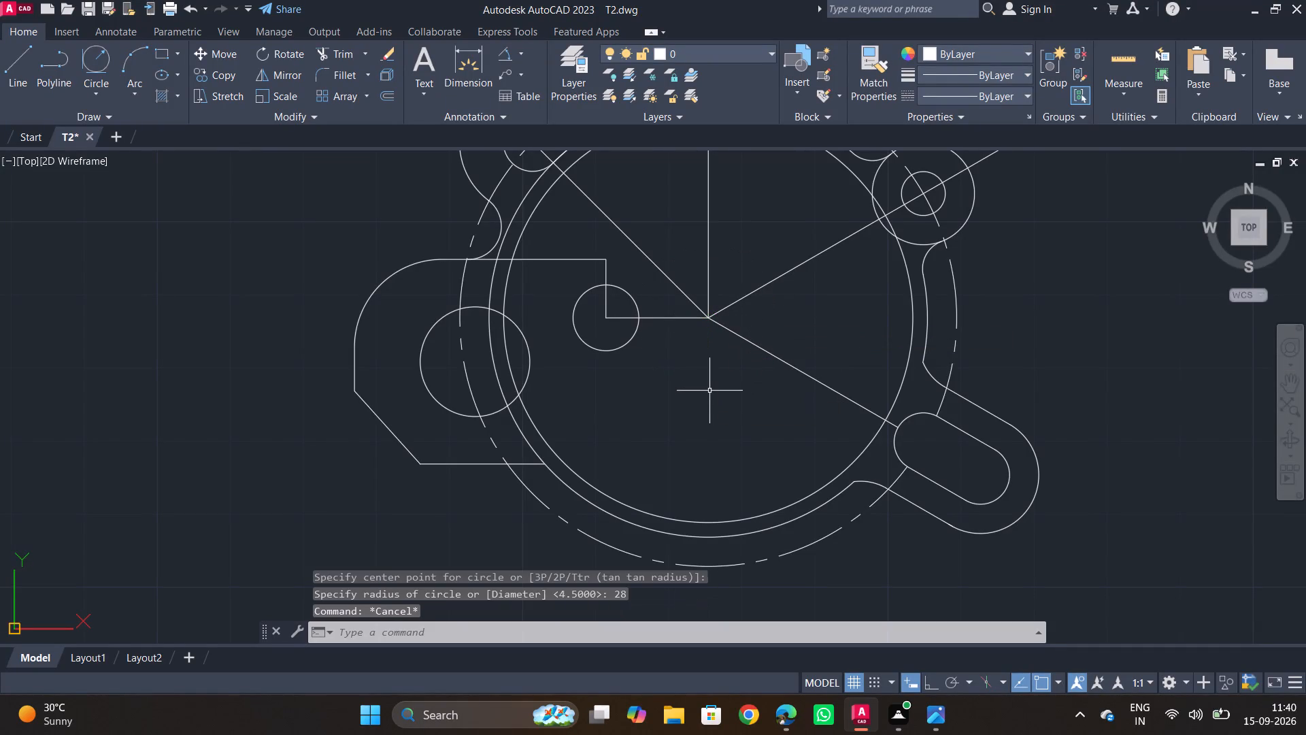
Extend the tab's lower edge to the radius 28 circle.
type("ex")
key("space")
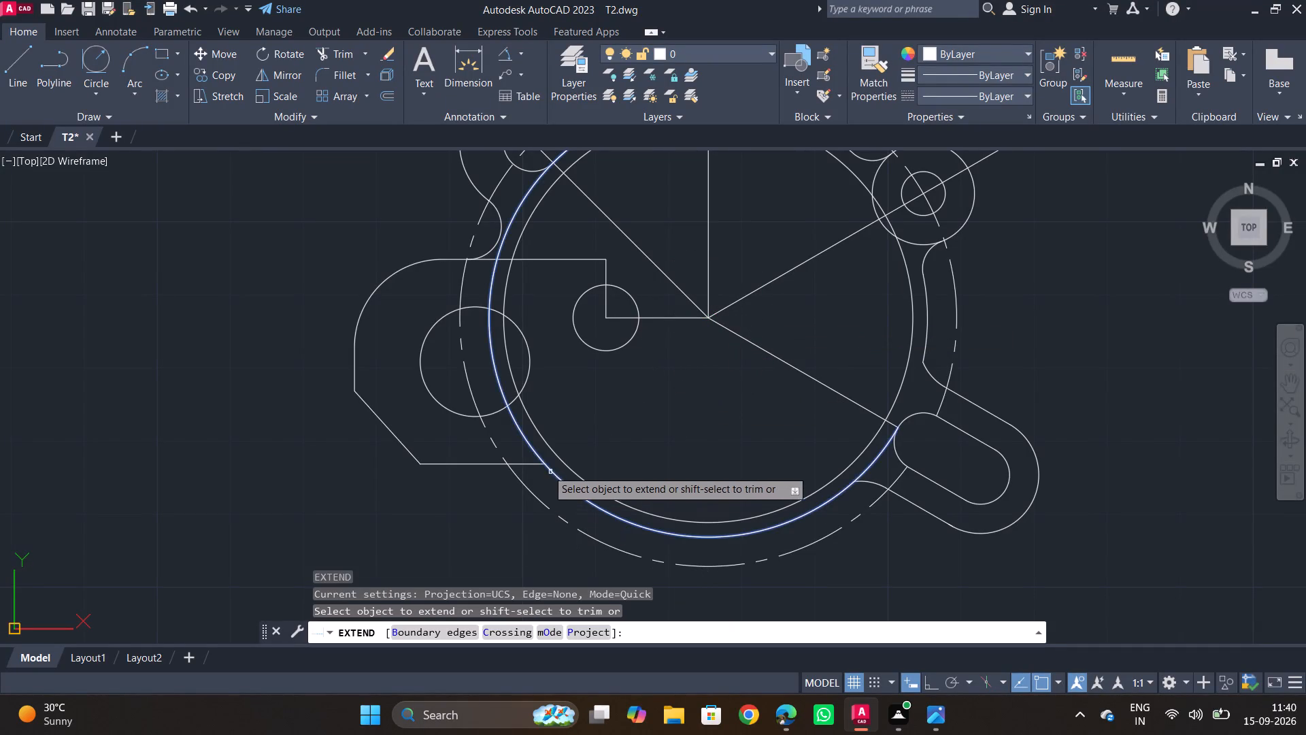
left_click(530, 463)
key("Escape")
Consult the reference and trim the dashed centreline circle between the boss and lower angled slot, and between the curved slot's outline and the tab.
key("alt+Tab")
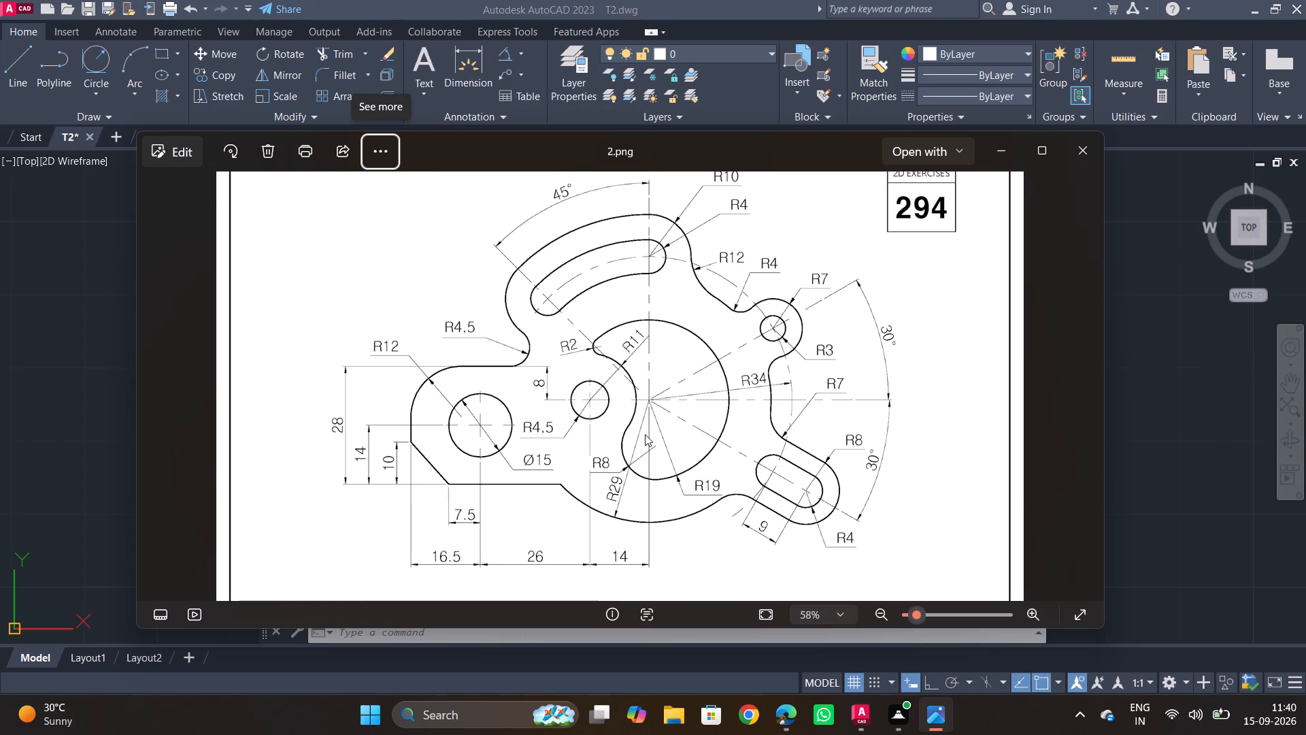
key("alt+Tab")
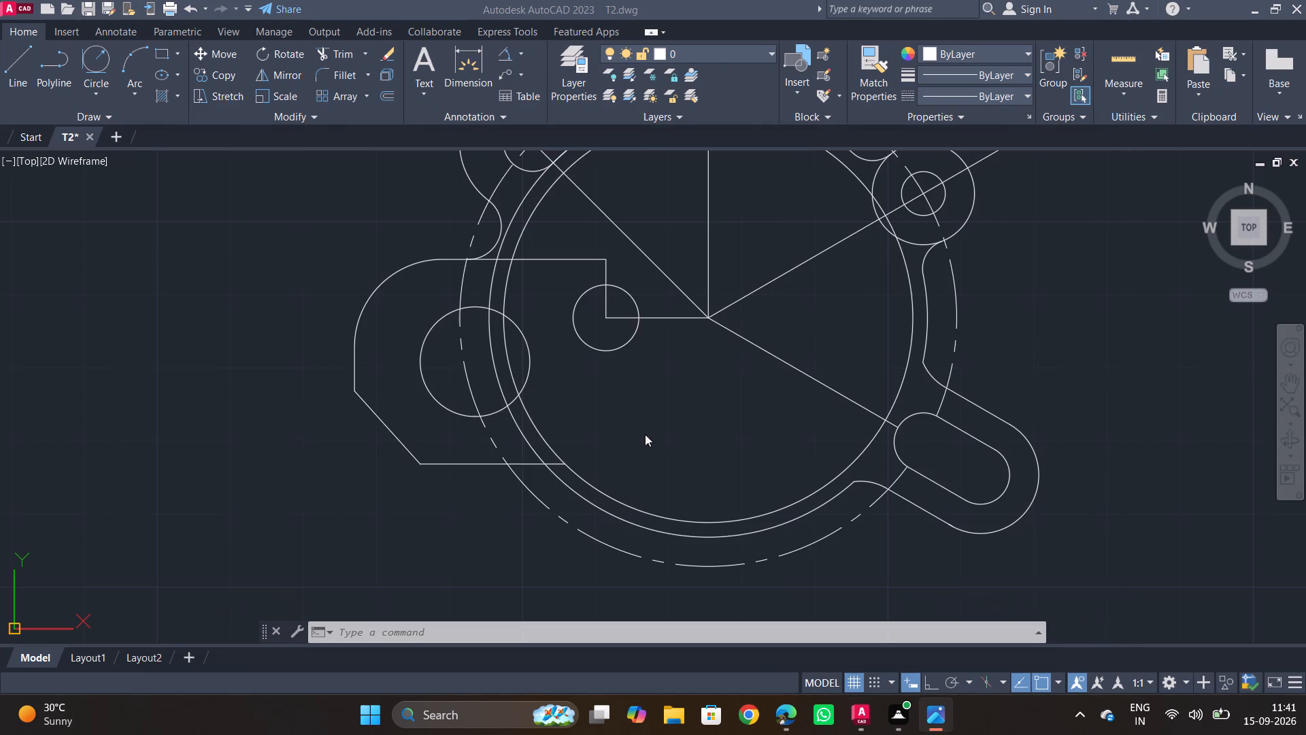
key("alt+Tab")
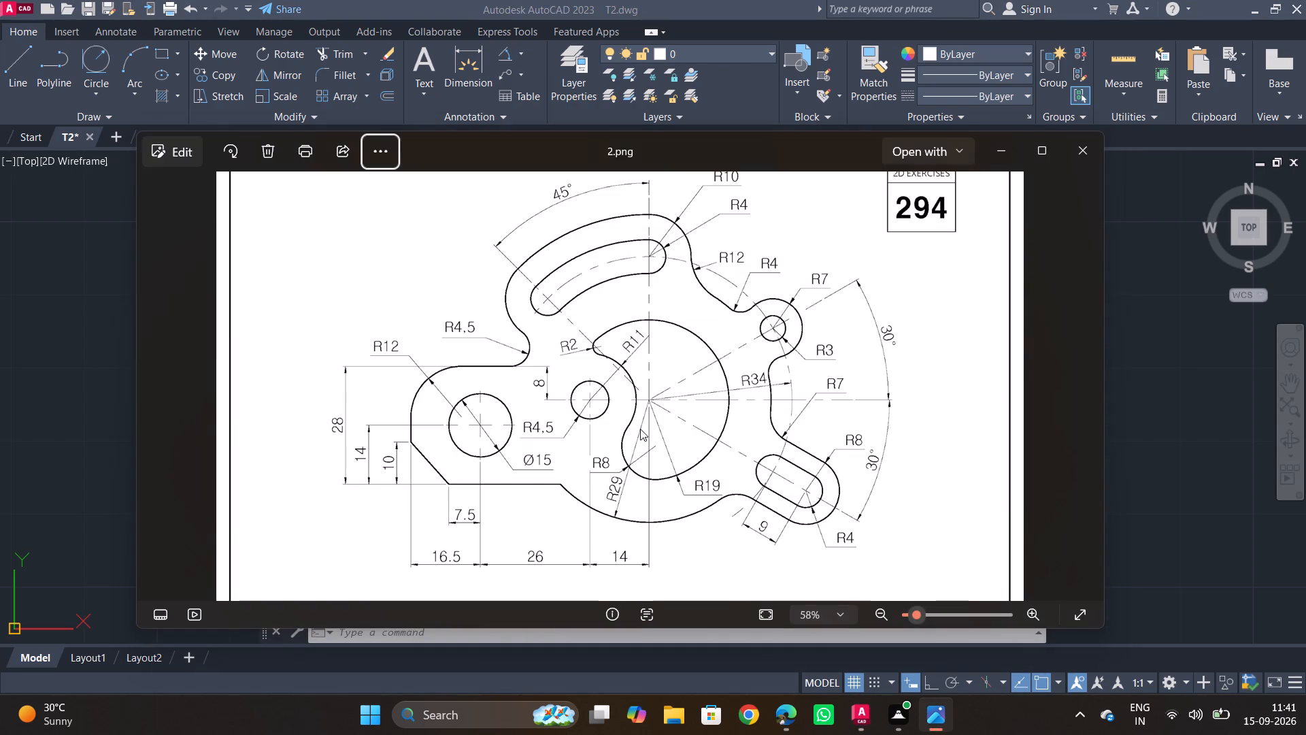
key("alt+Tab")
middle_click_drag(642, 429, 595, 571)
middle_click_drag(598, 557, 603, 472)
scroll(603, 472, "down", 1)
type("tr")
key("space")
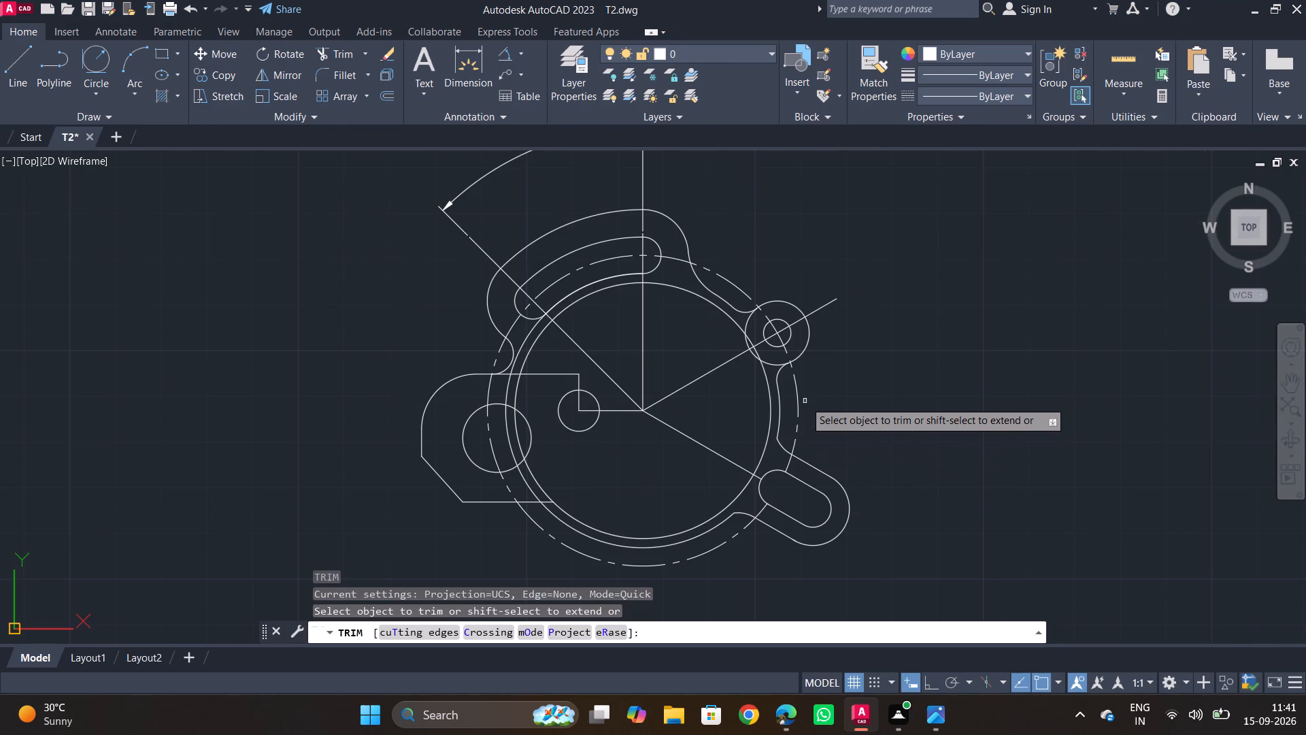
scroll(767, 323, "up", 1)
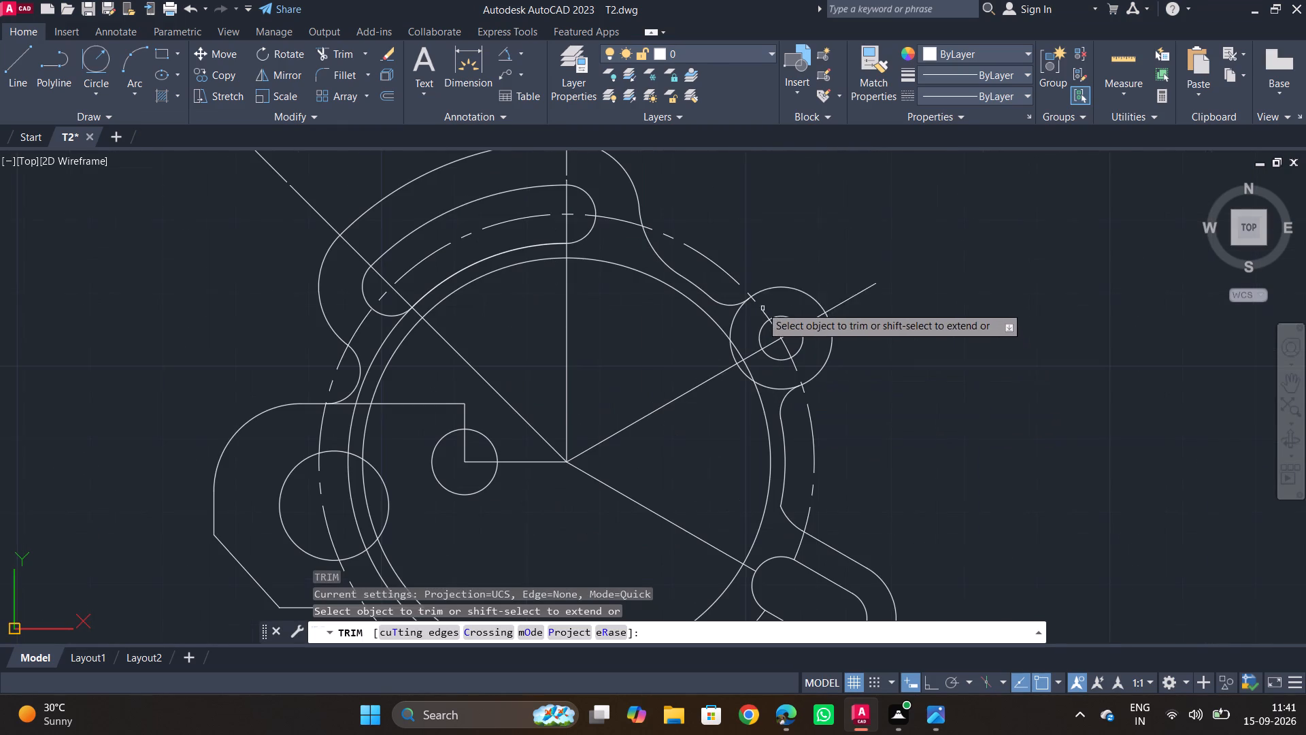
left_click(809, 426)
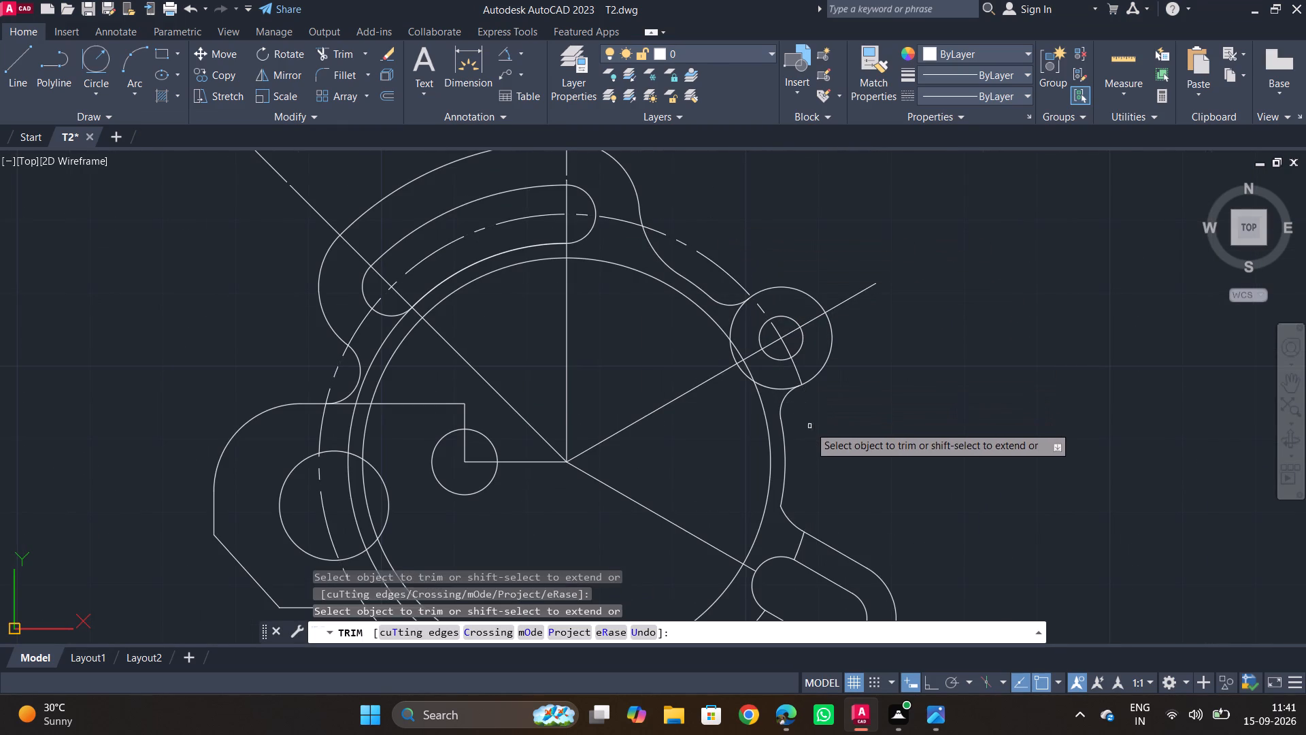
middle_click_drag(728, 526, 739, 372)
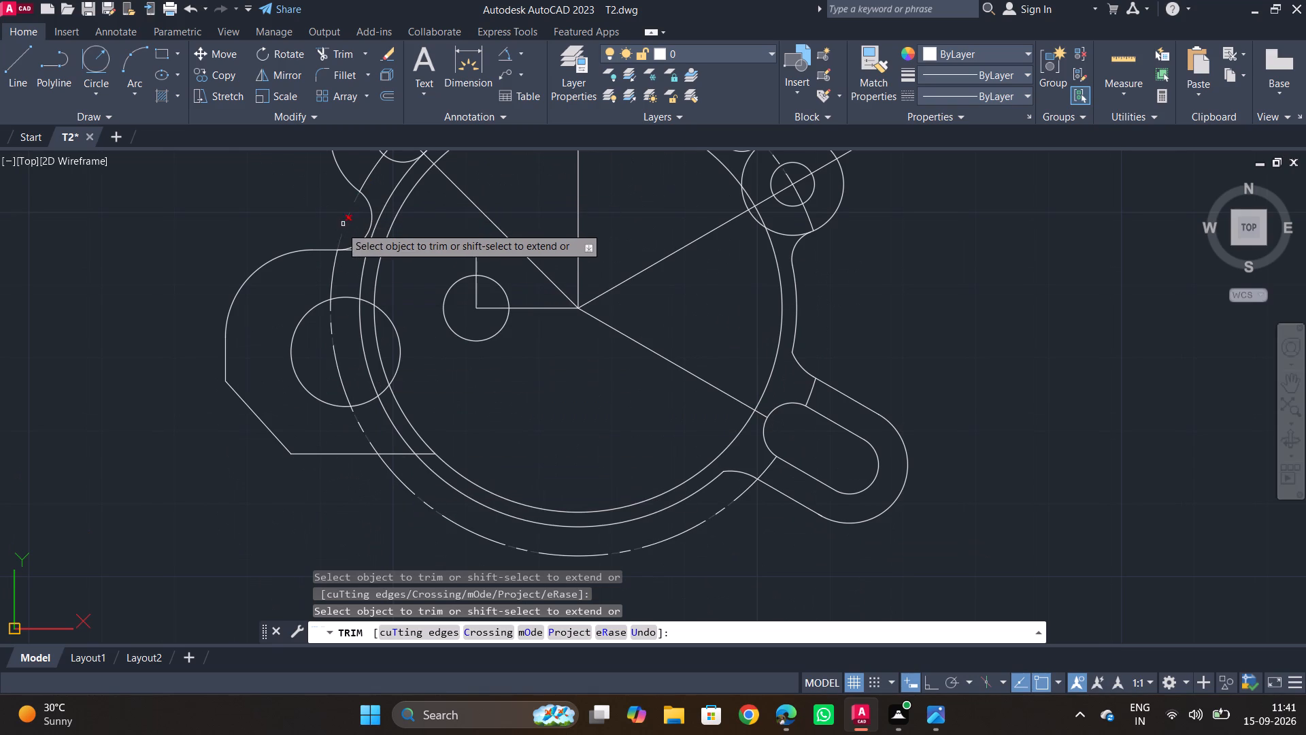
left_click(348, 214)
middle_click_drag(347, 220, 340, 425)
key("Escape")
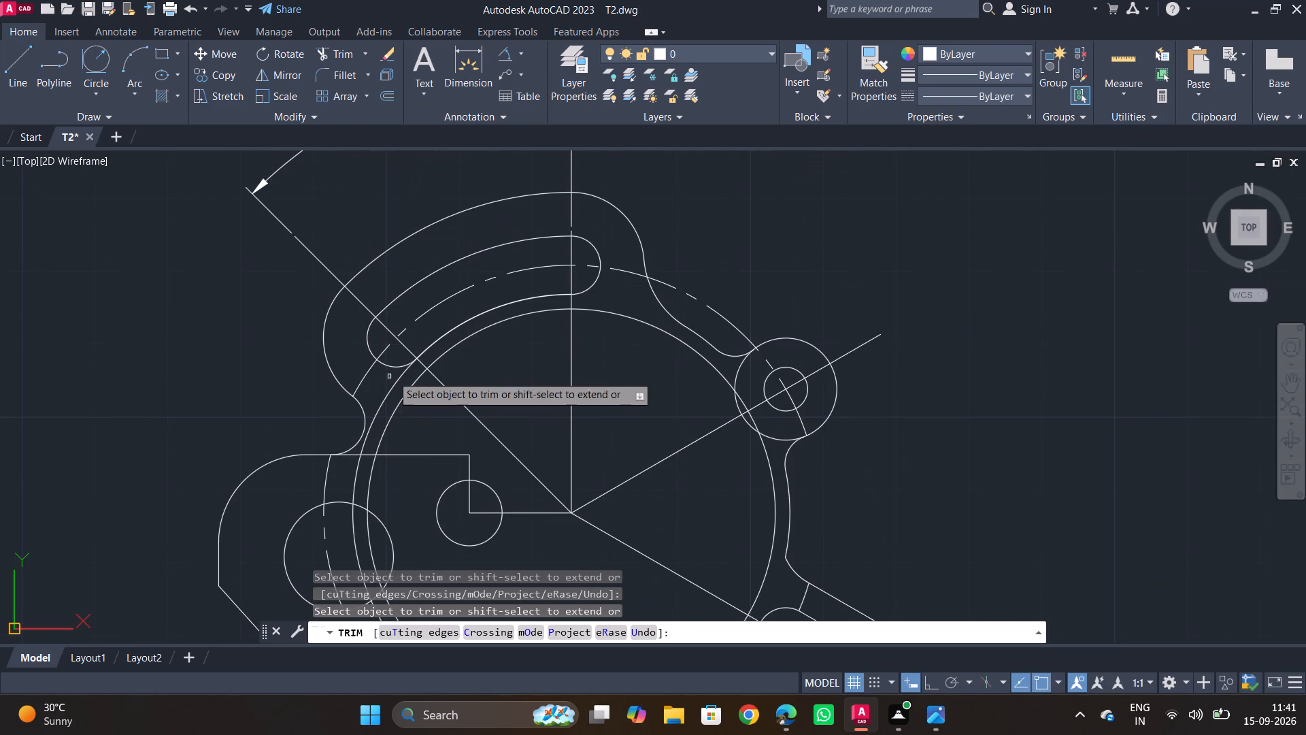
Erase the dashed centreline arc running from the tab around the bottom to the lower angled slot.
middle_click_drag(432, 398, 456, 152)
left_click(419, 445)
key("Delete")
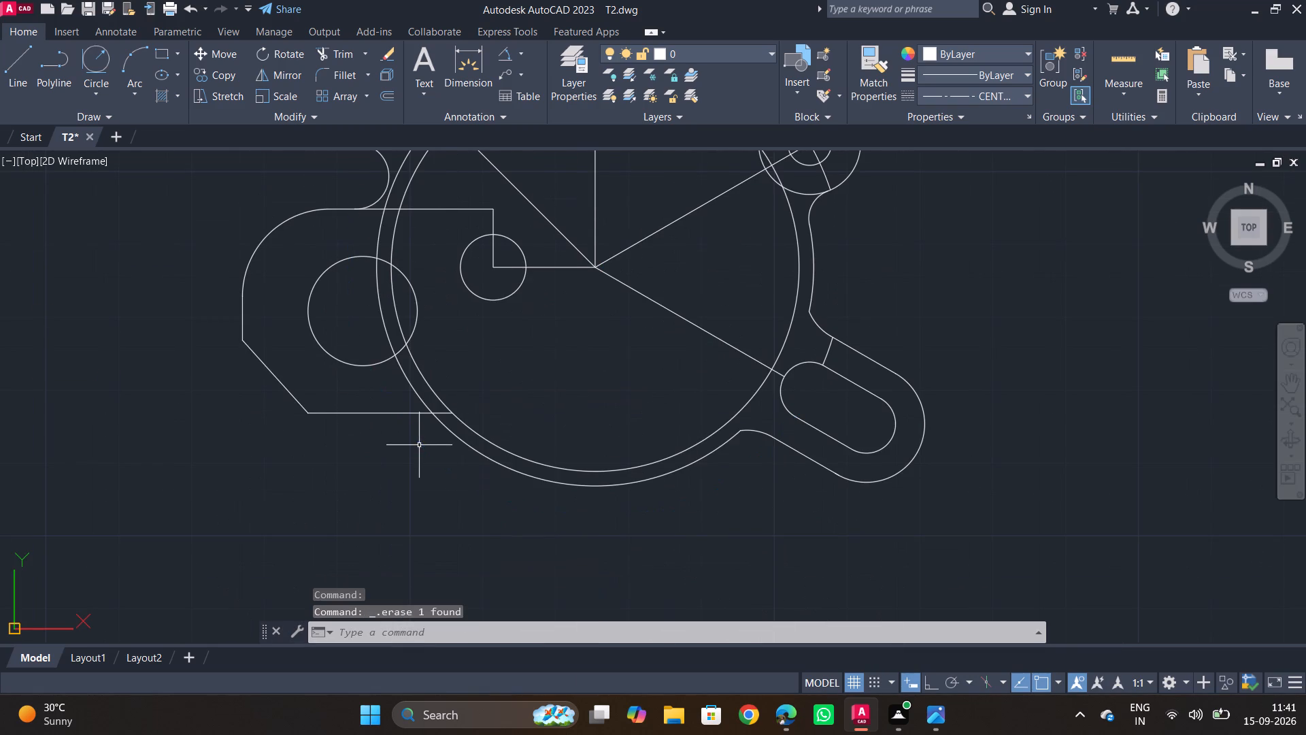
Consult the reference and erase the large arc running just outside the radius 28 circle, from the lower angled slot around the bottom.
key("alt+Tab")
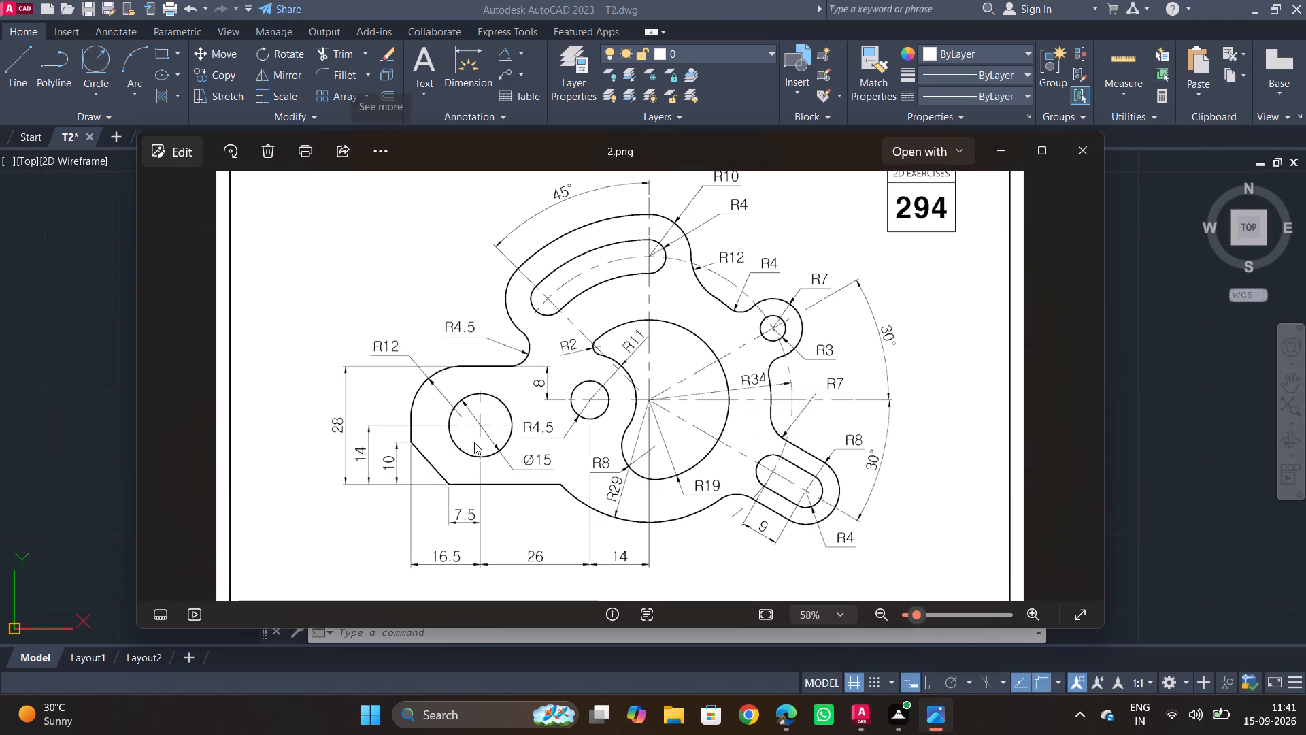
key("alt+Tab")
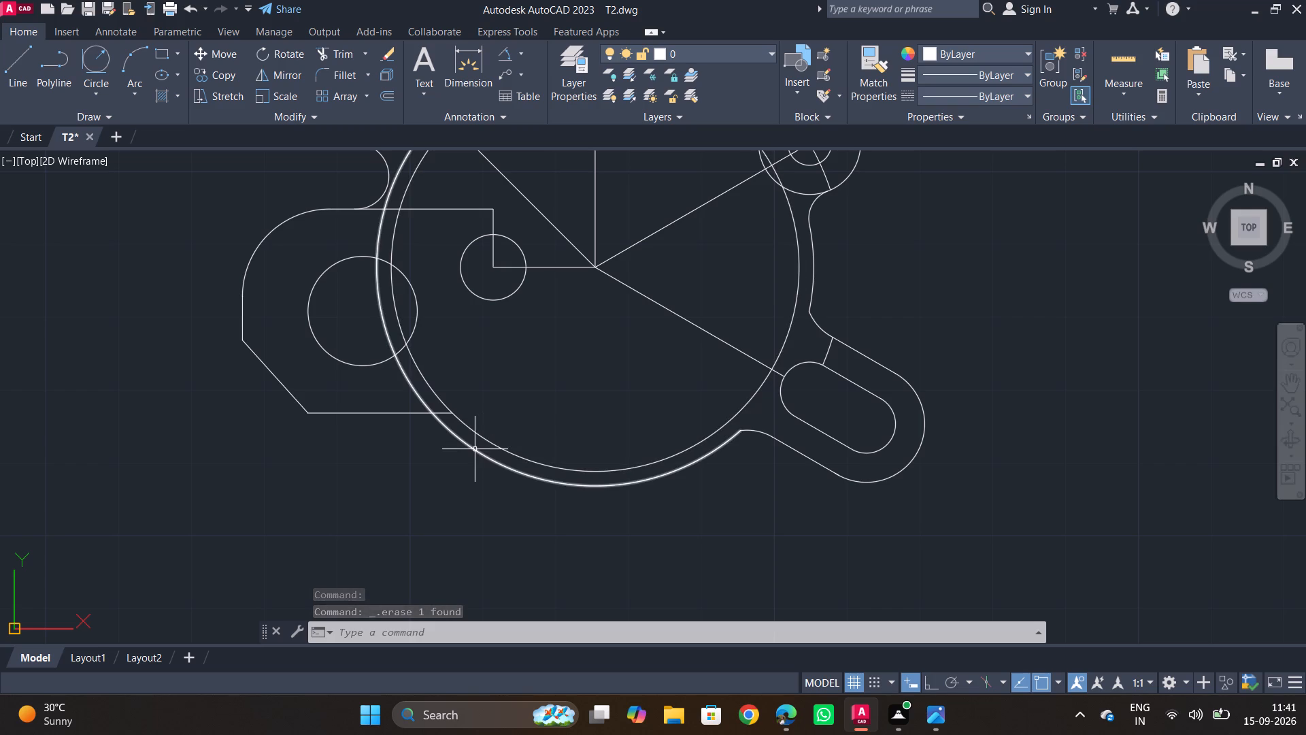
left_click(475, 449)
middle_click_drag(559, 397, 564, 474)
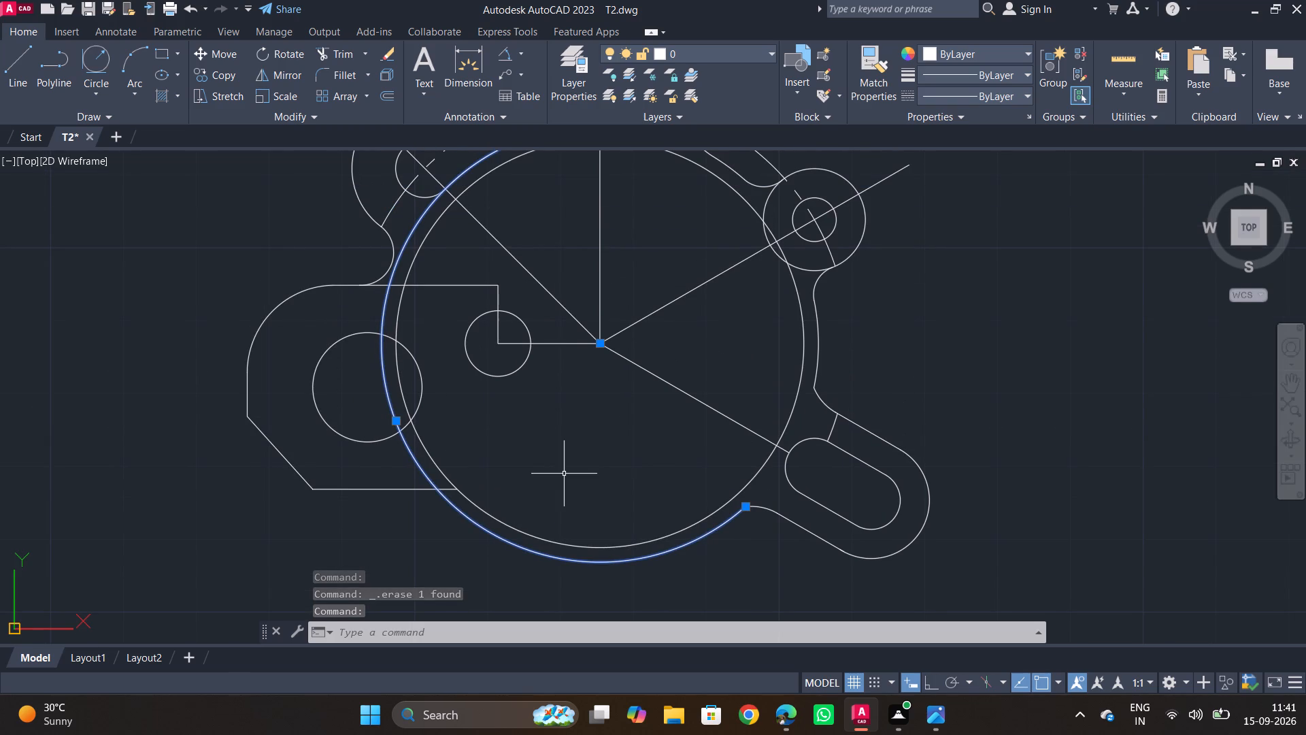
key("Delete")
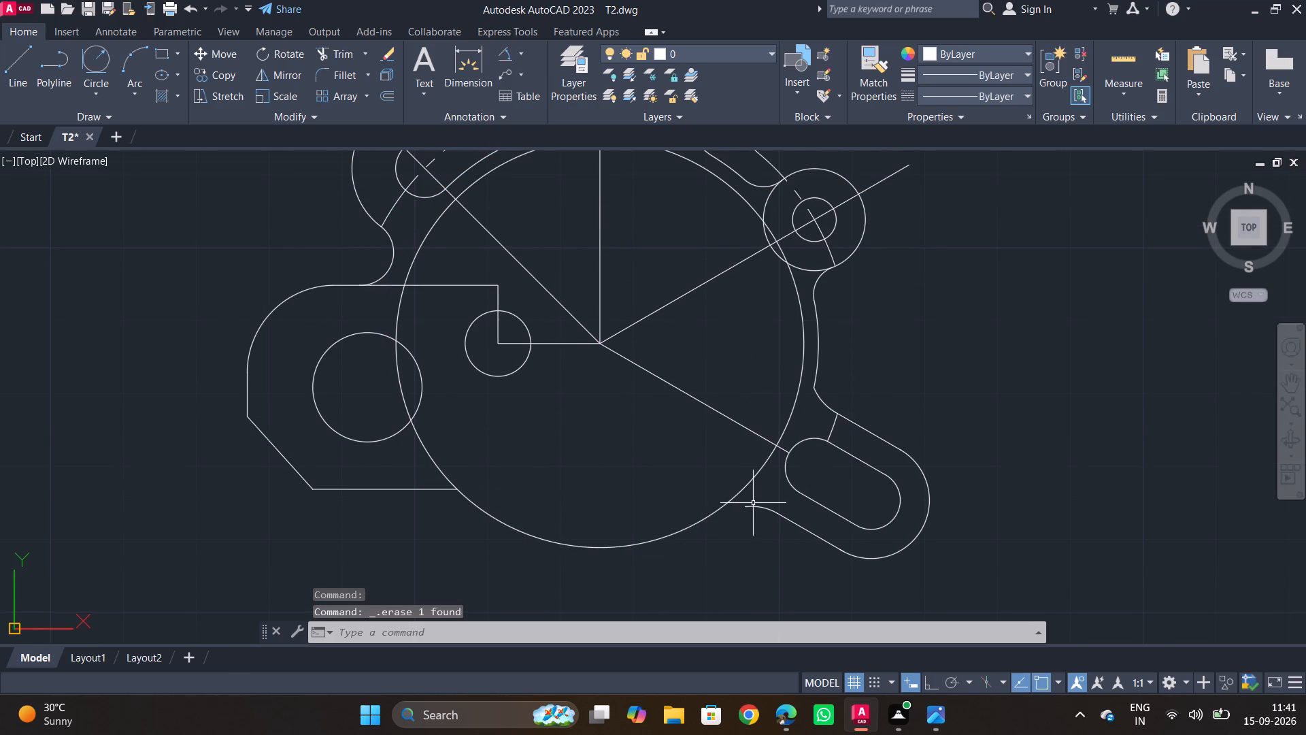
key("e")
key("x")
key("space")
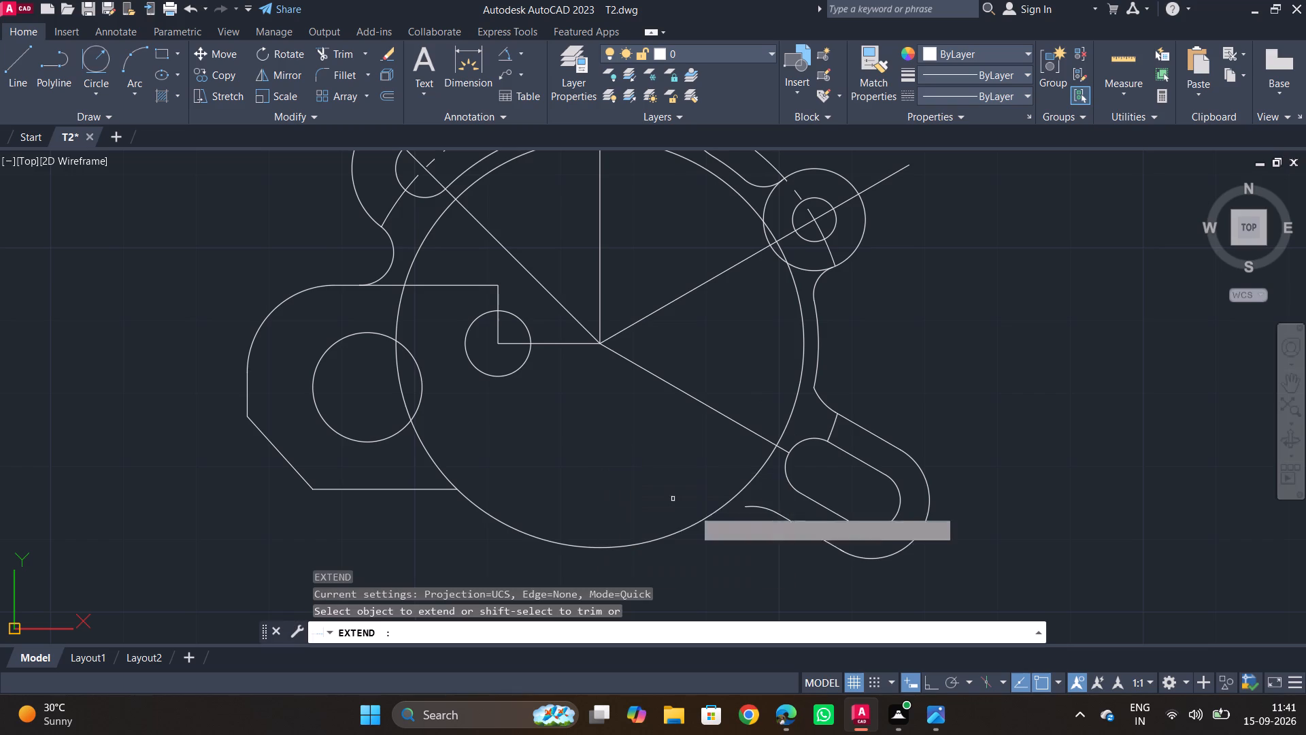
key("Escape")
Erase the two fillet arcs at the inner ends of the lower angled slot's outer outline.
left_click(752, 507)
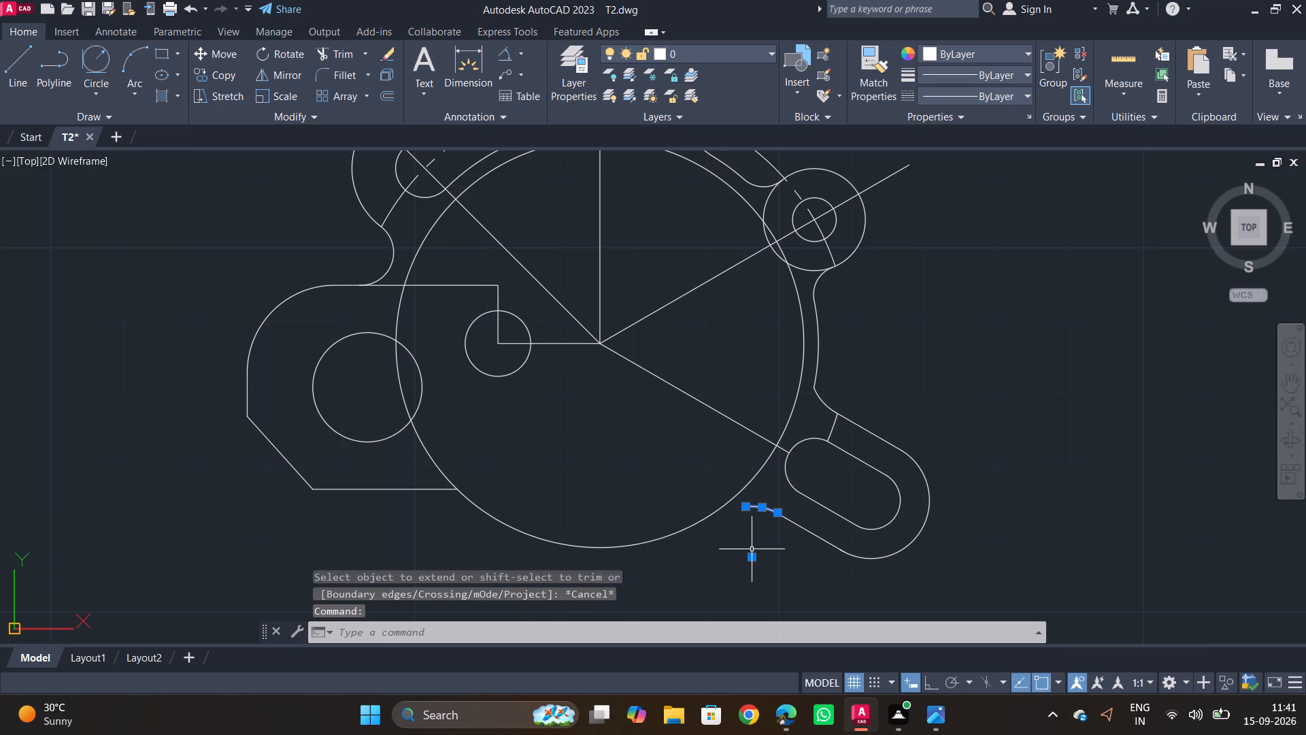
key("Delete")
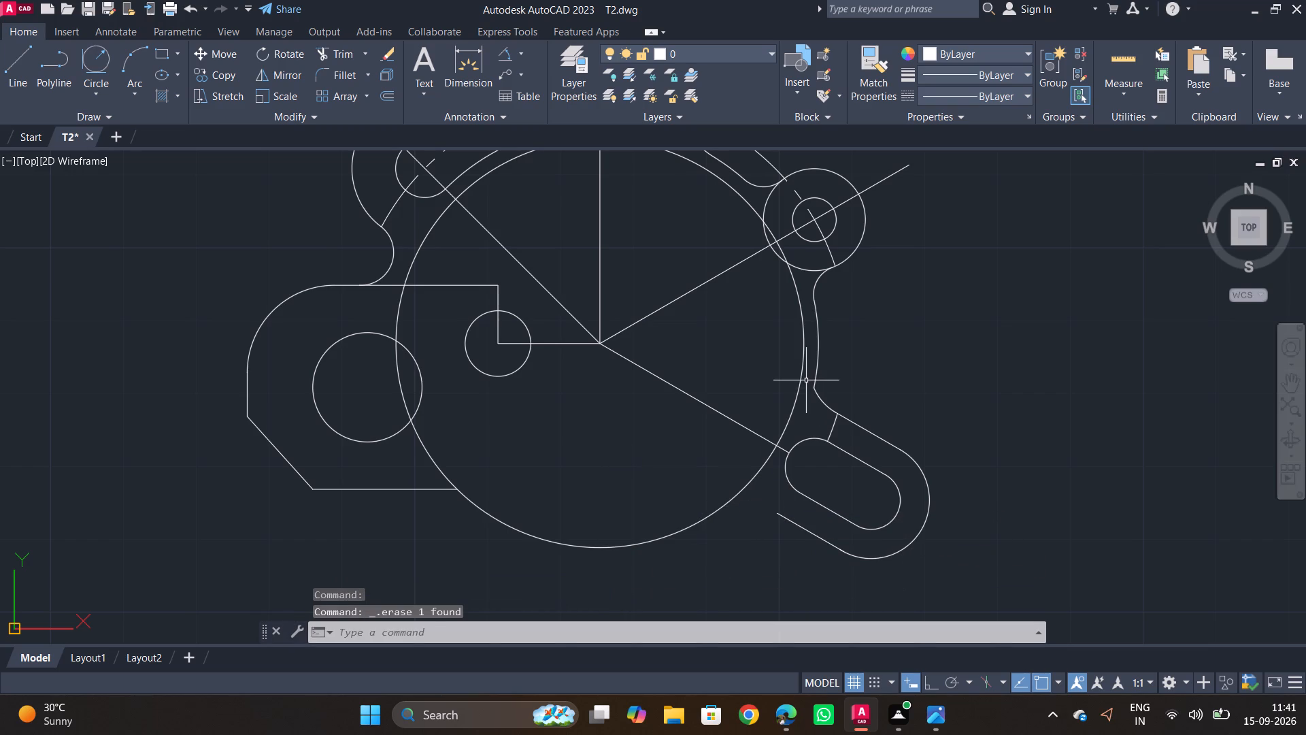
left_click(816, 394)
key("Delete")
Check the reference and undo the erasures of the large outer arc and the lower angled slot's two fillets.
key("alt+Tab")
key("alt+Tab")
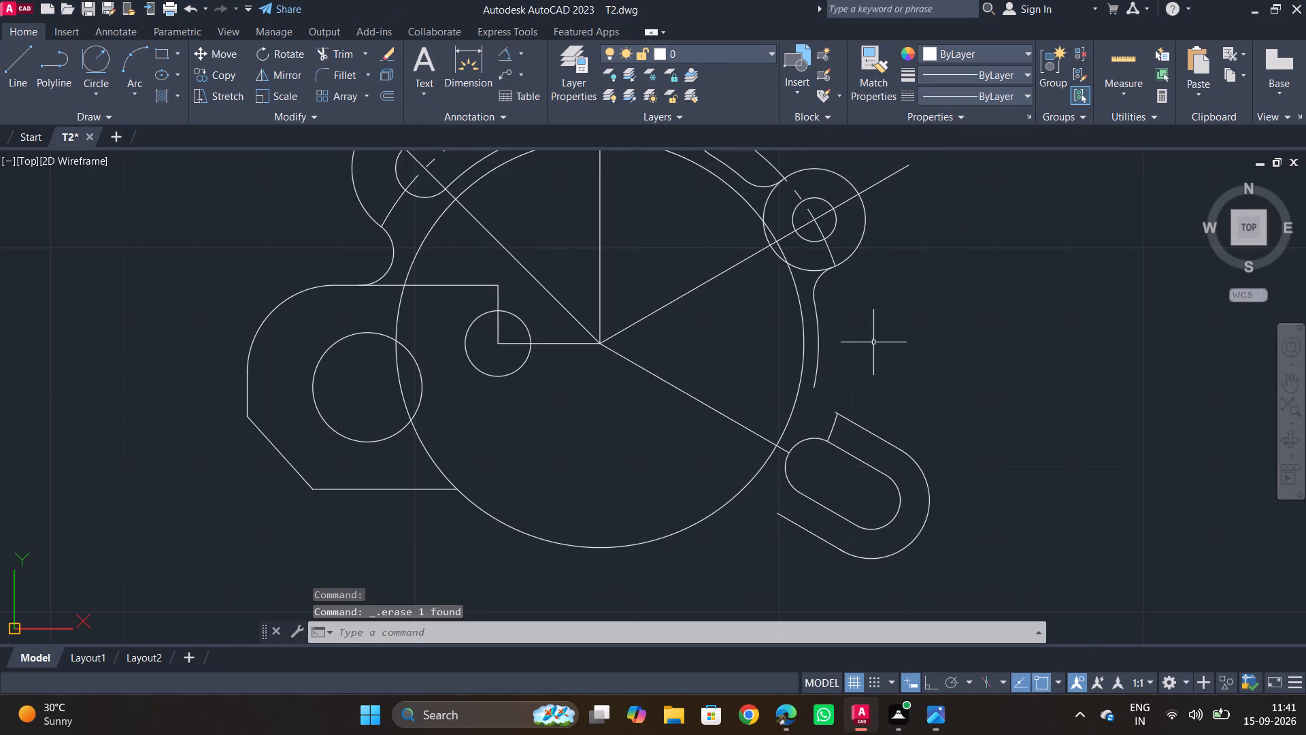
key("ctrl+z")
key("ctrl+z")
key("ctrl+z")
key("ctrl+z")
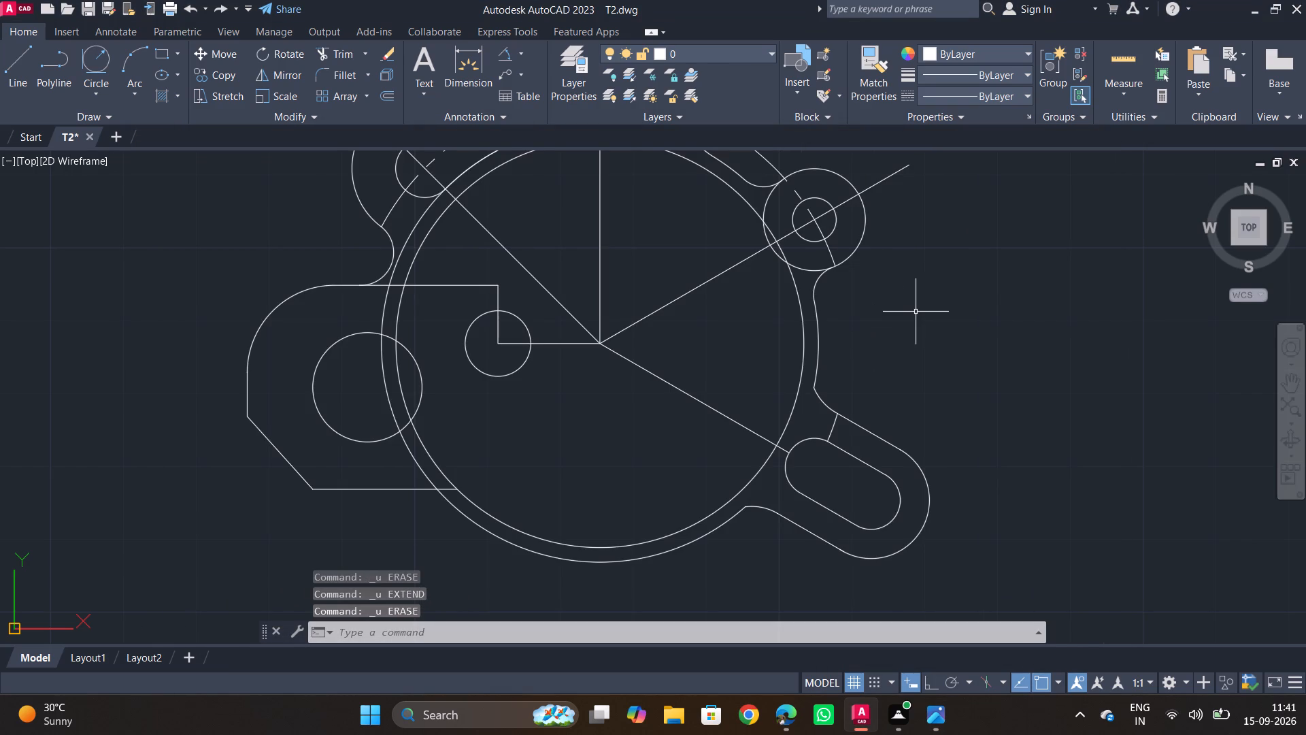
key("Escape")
Consult the reference for the central cutout's dimensions and start a circle for it.
key("alt+Tab")
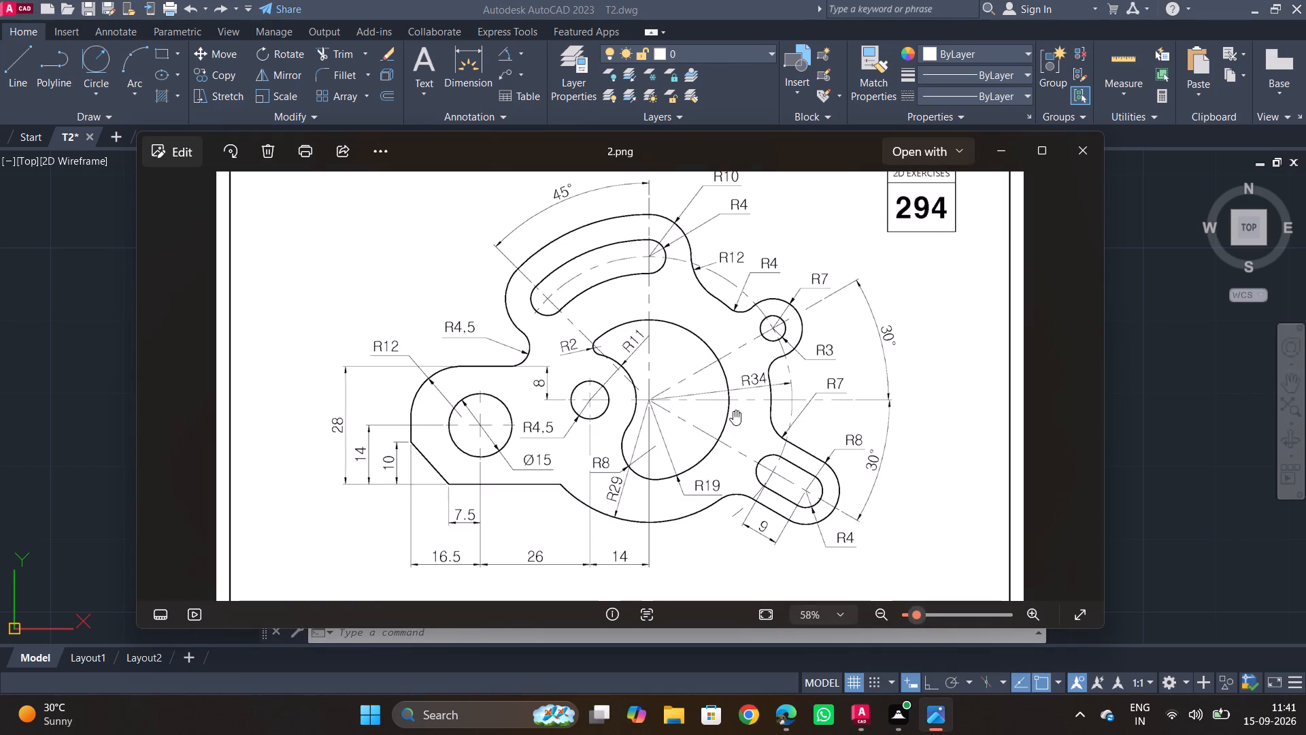
key("alt+Tab")
middle_click_drag(521, 346, 532, 397)
key("alt+Tab")
key("alt+Tab")
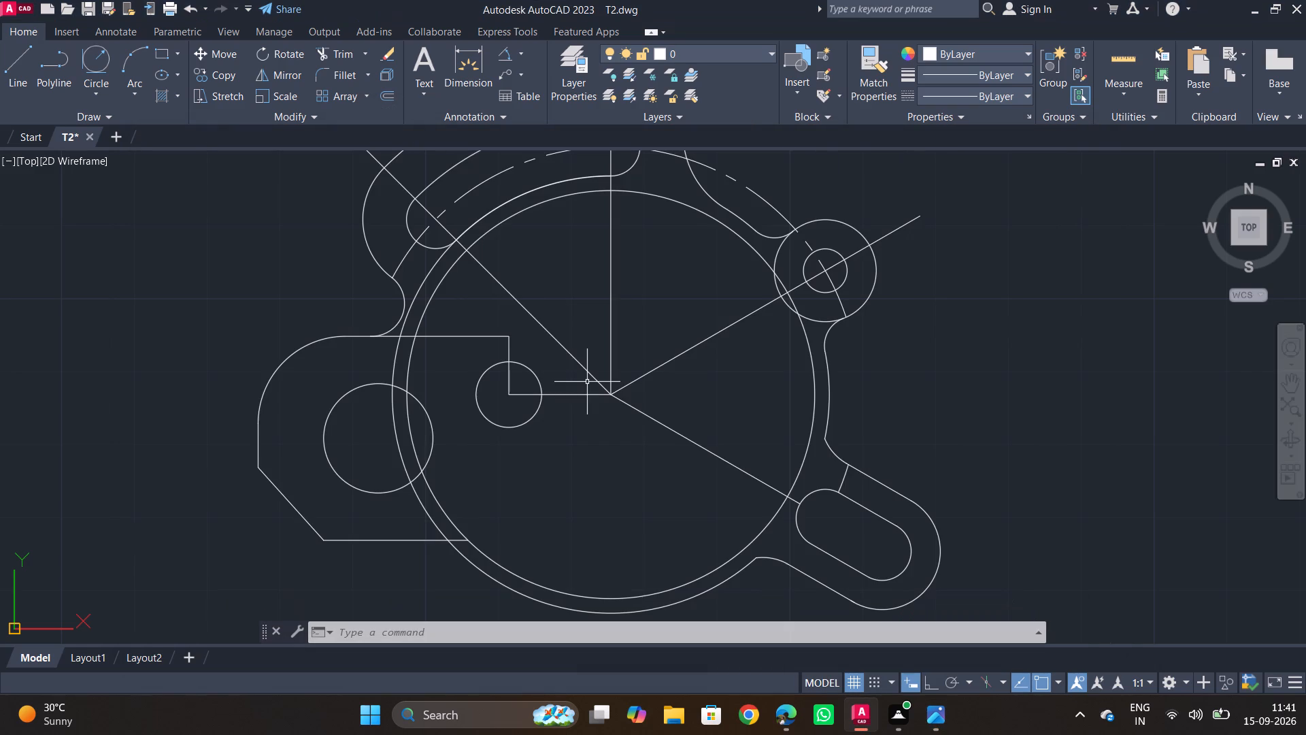
type("c")
key("space")
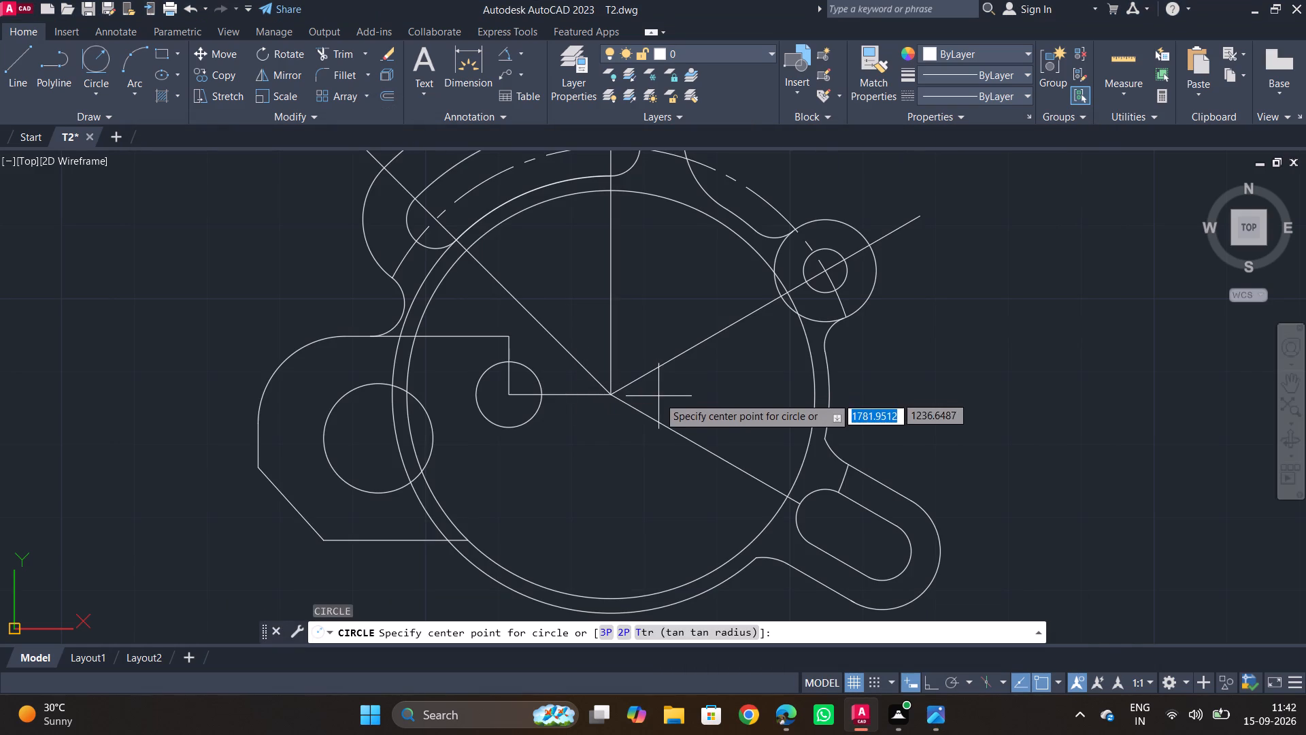
key("alt+Tab")
key("alt+Tab")
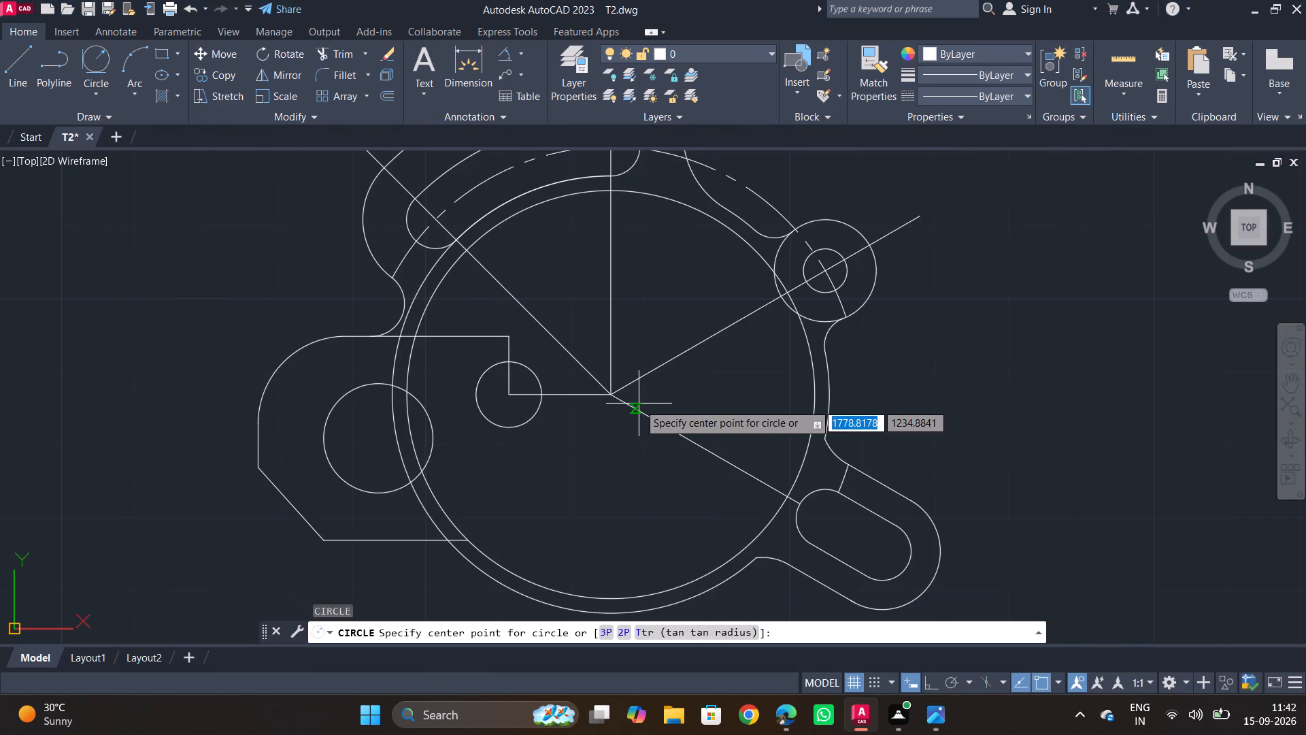
key("alt+Tab")
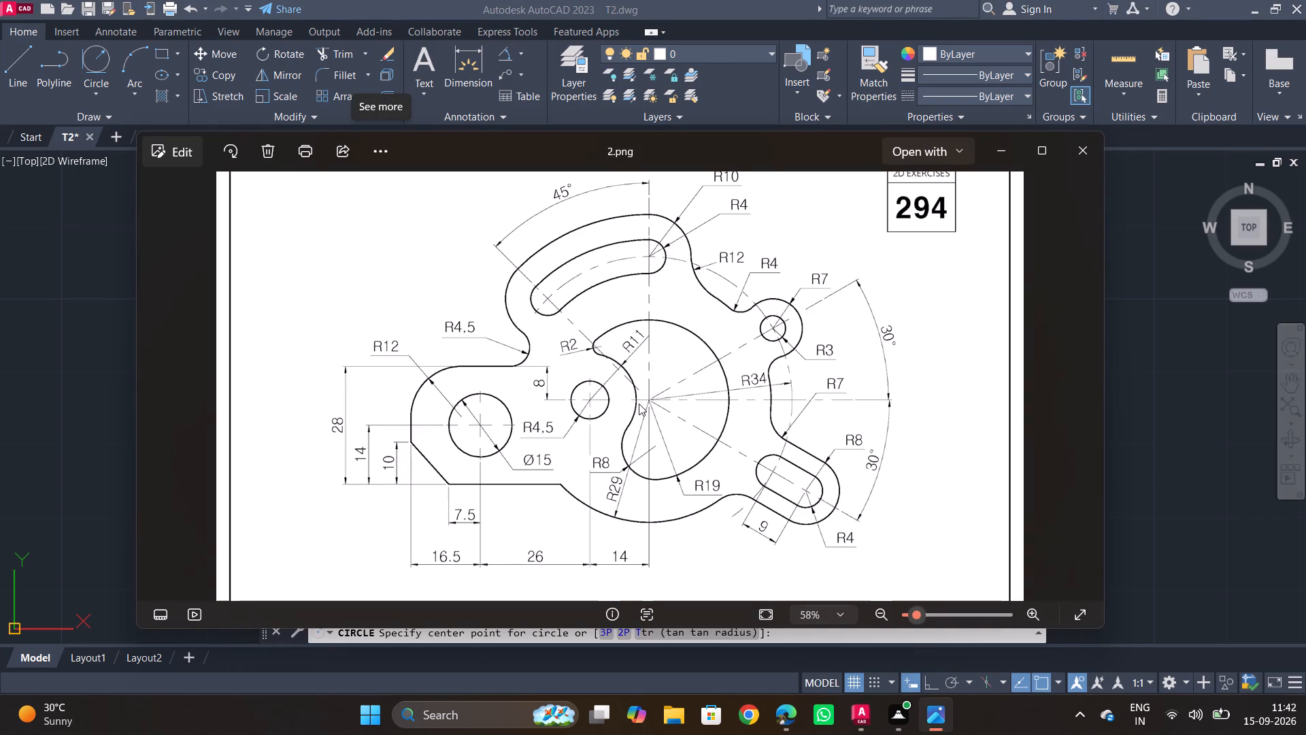
key("Escape")
key("Escape")
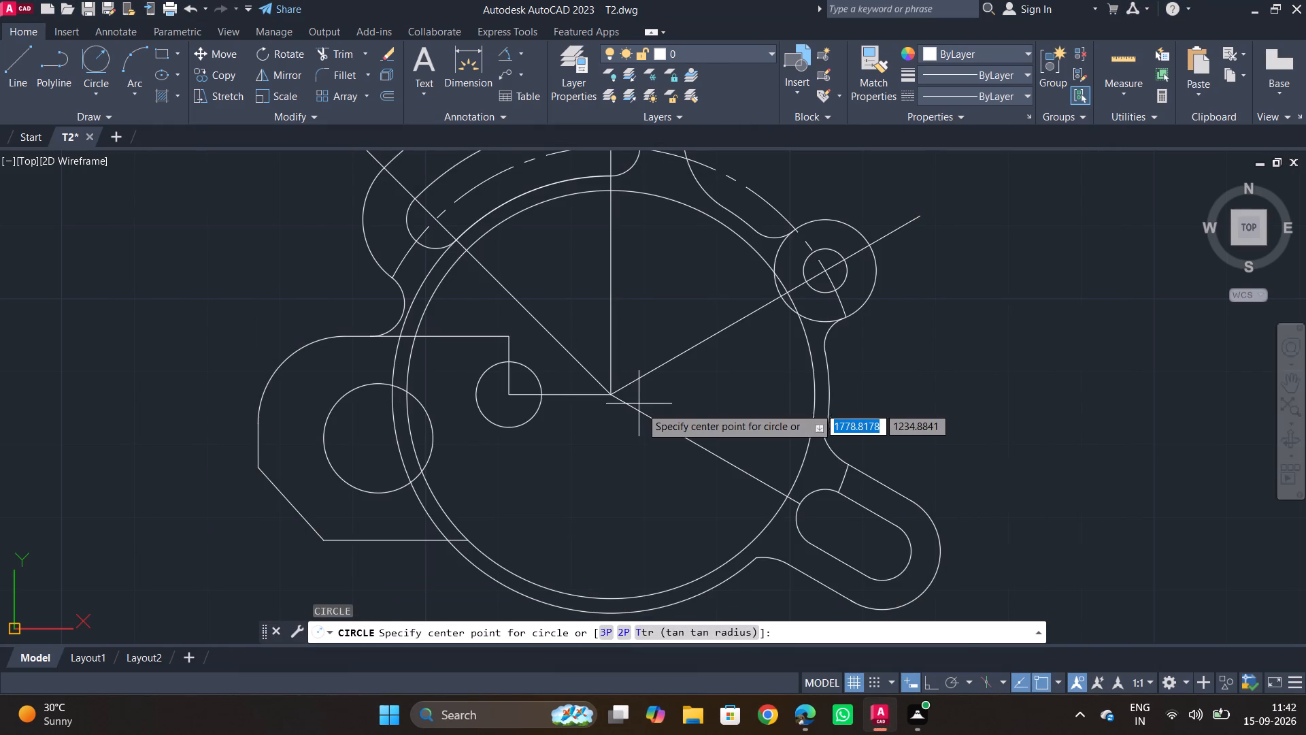
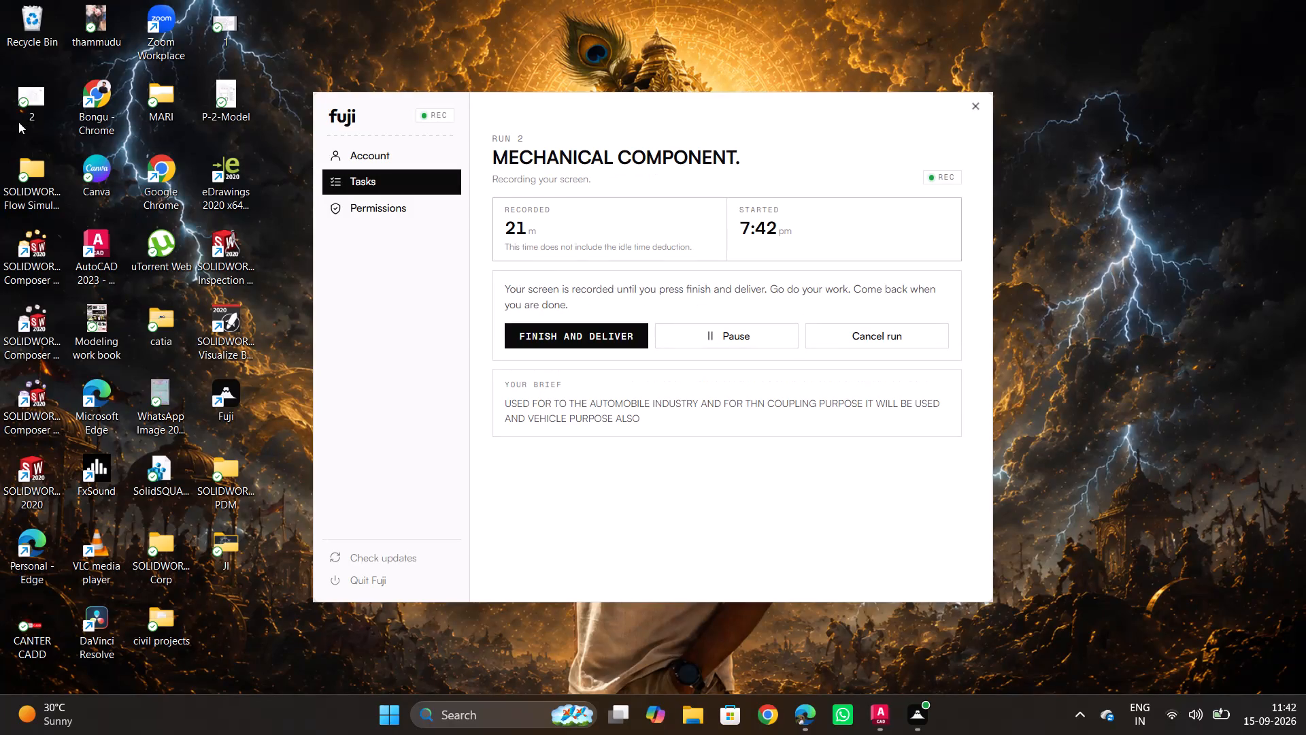
Reopen the reference drawing and draw a radius 11 circle concentric with the small radius 4.5 hole.
double_click(27, 97)
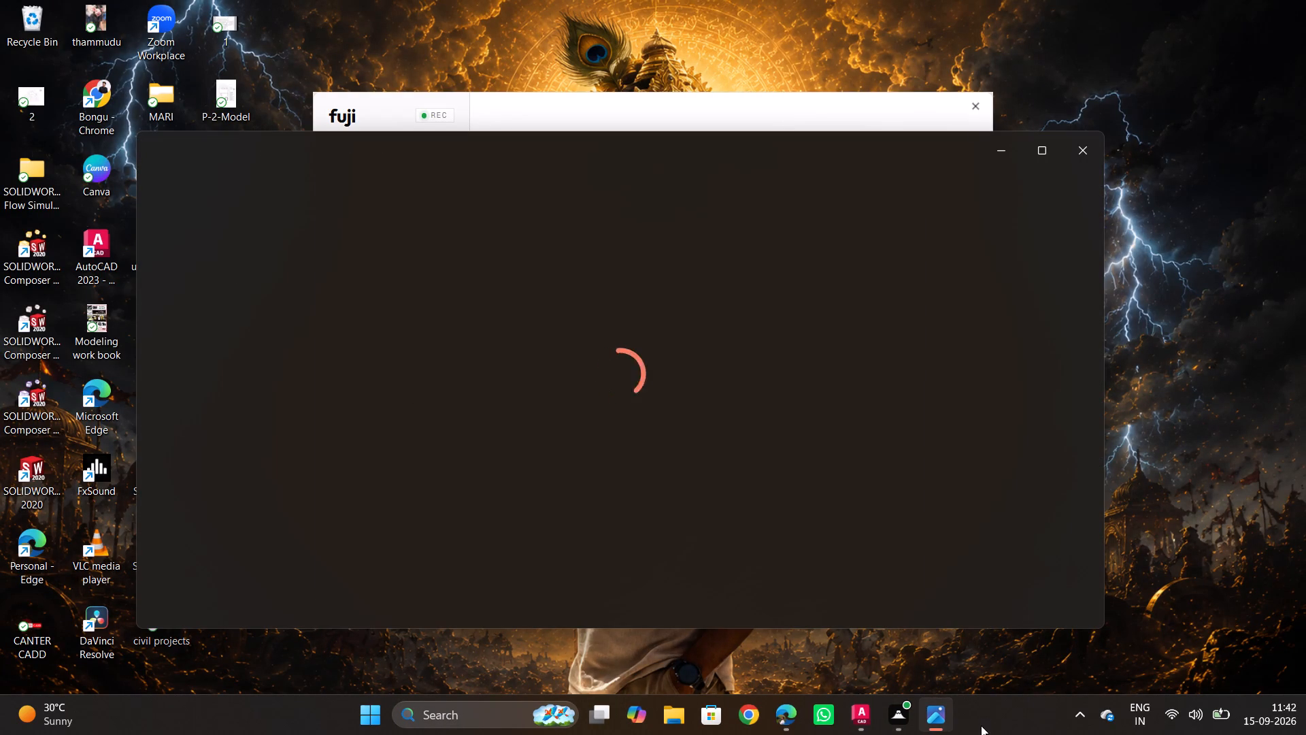
left_click(867, 725)
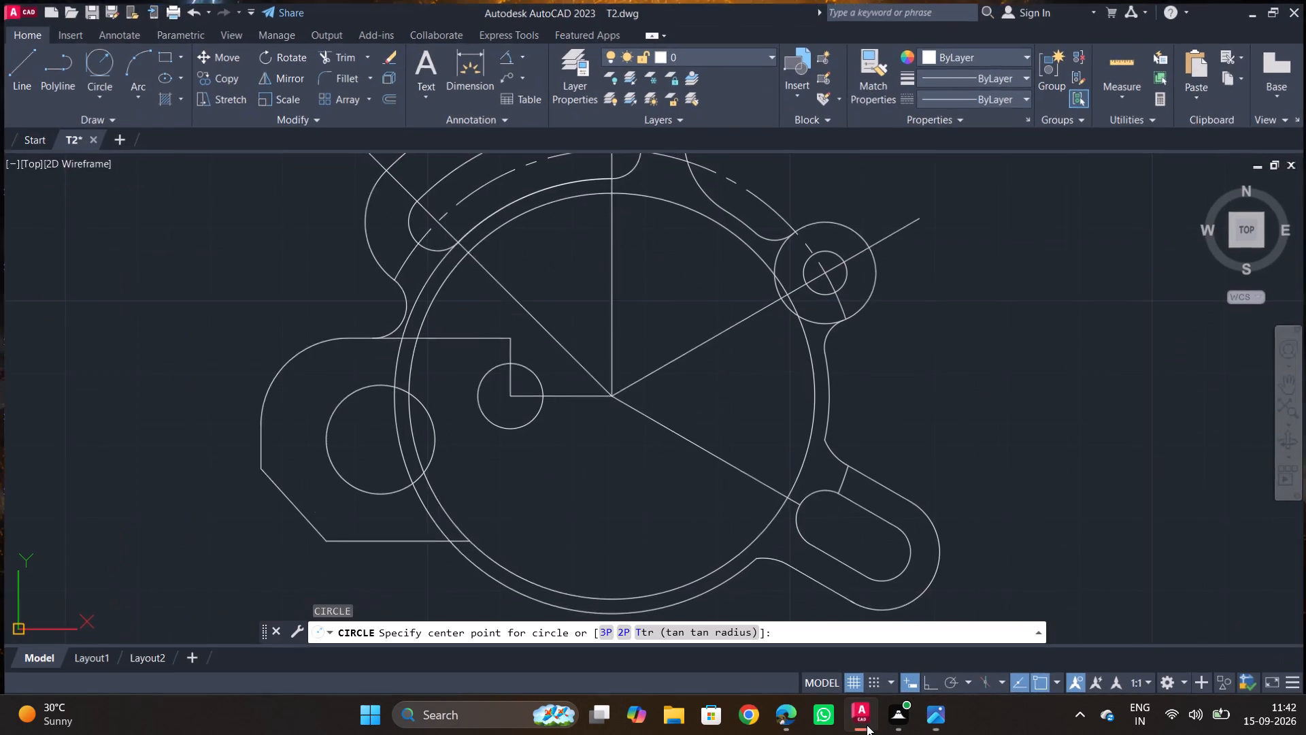
type("c")
key("space")
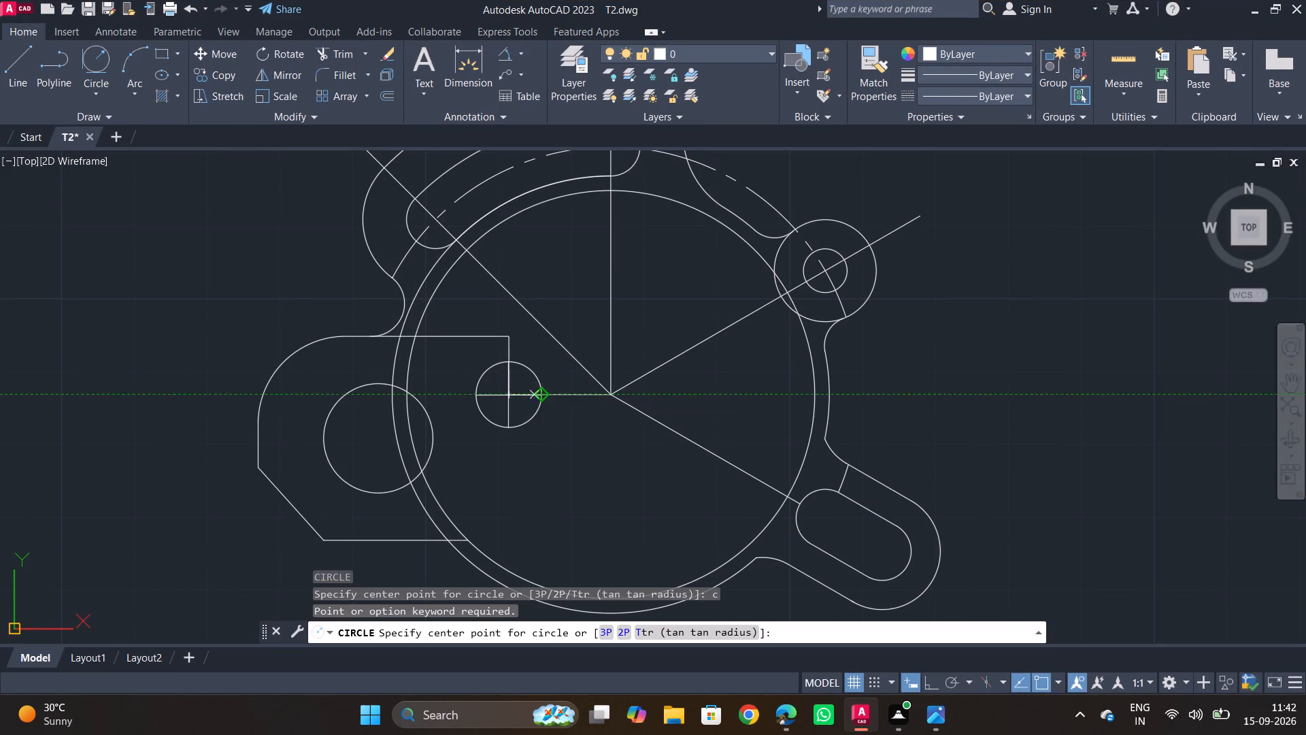
left_click(512, 397)
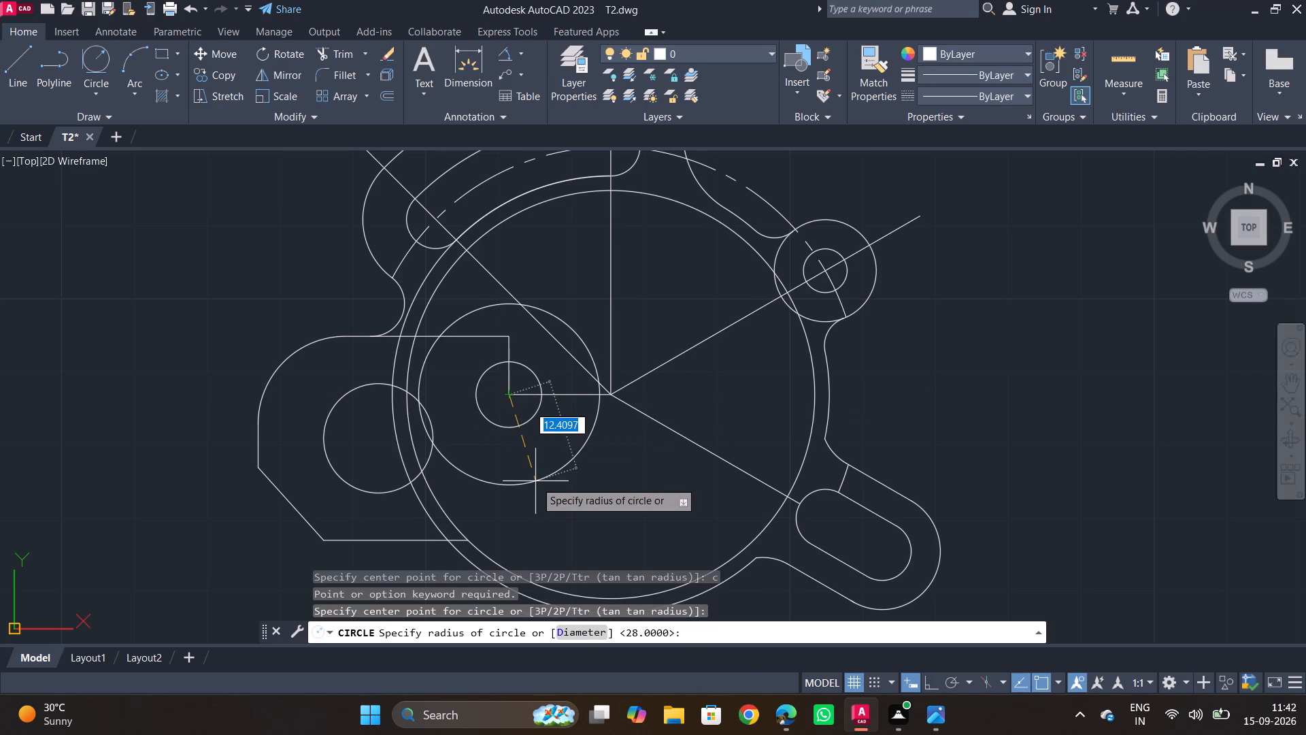
type("11")
key("Return")
key("Escape")
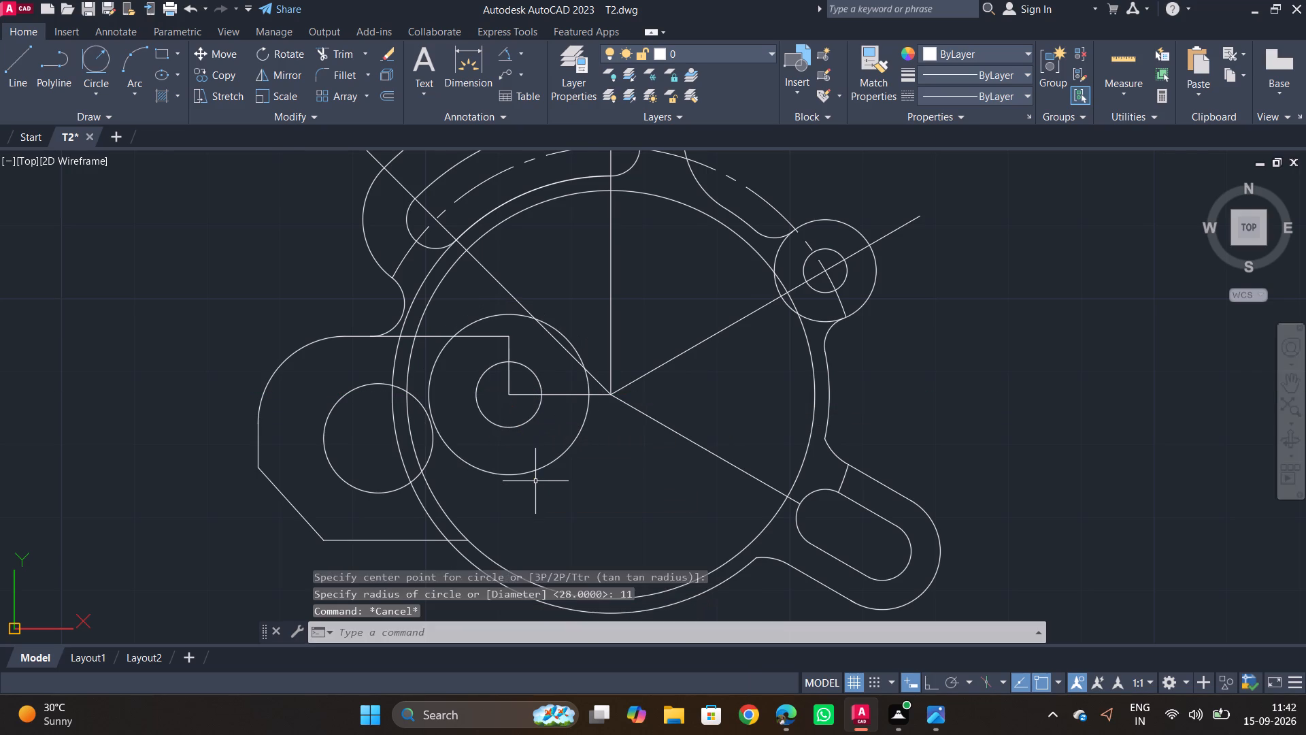
Check the reference and draw a radius 19 circle at the main centre where the construction lines meet.
key("alt+Tab")
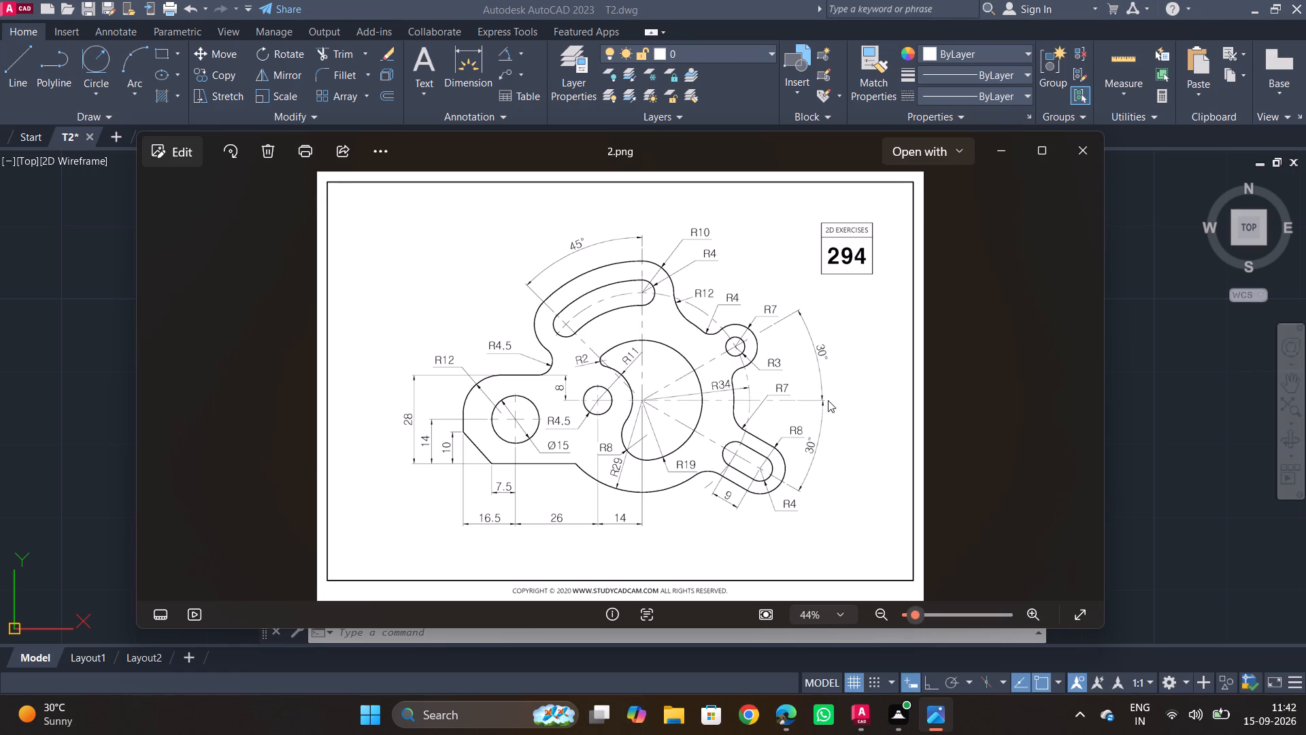
key("alt+Tab")
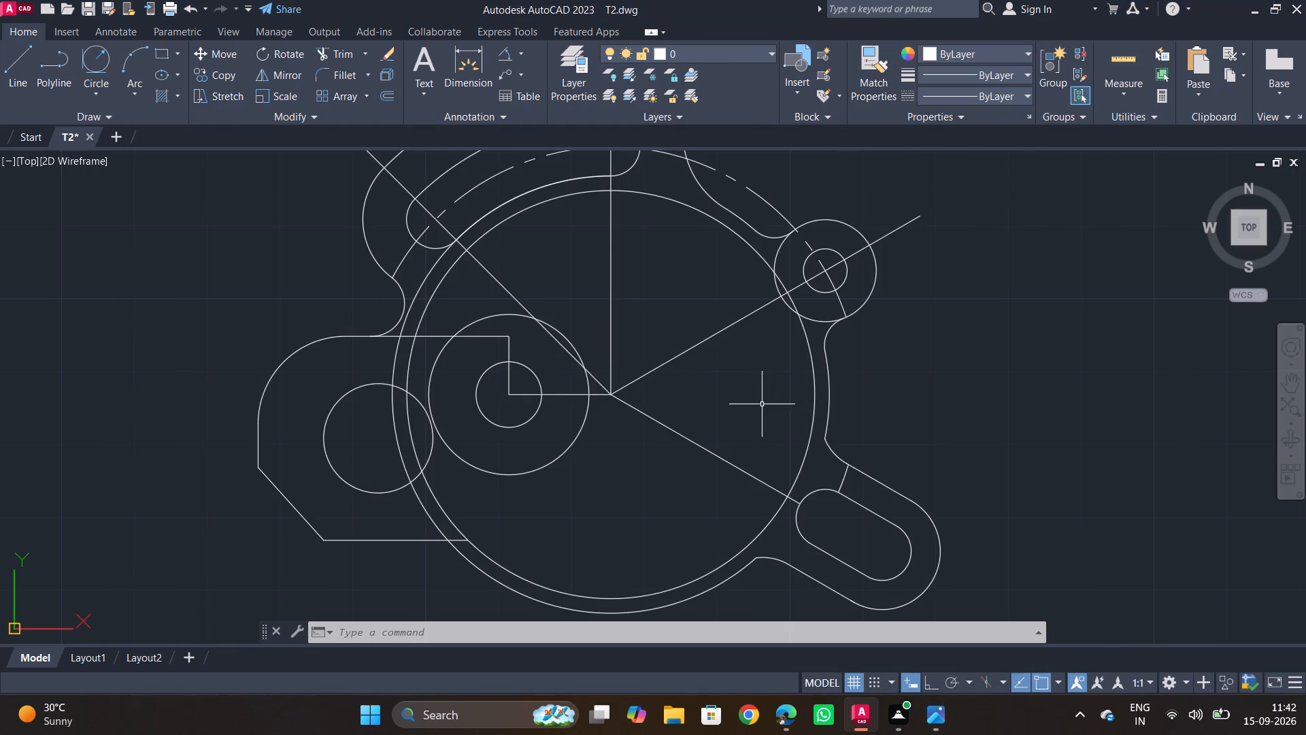
key("space")
left_click(607, 392)
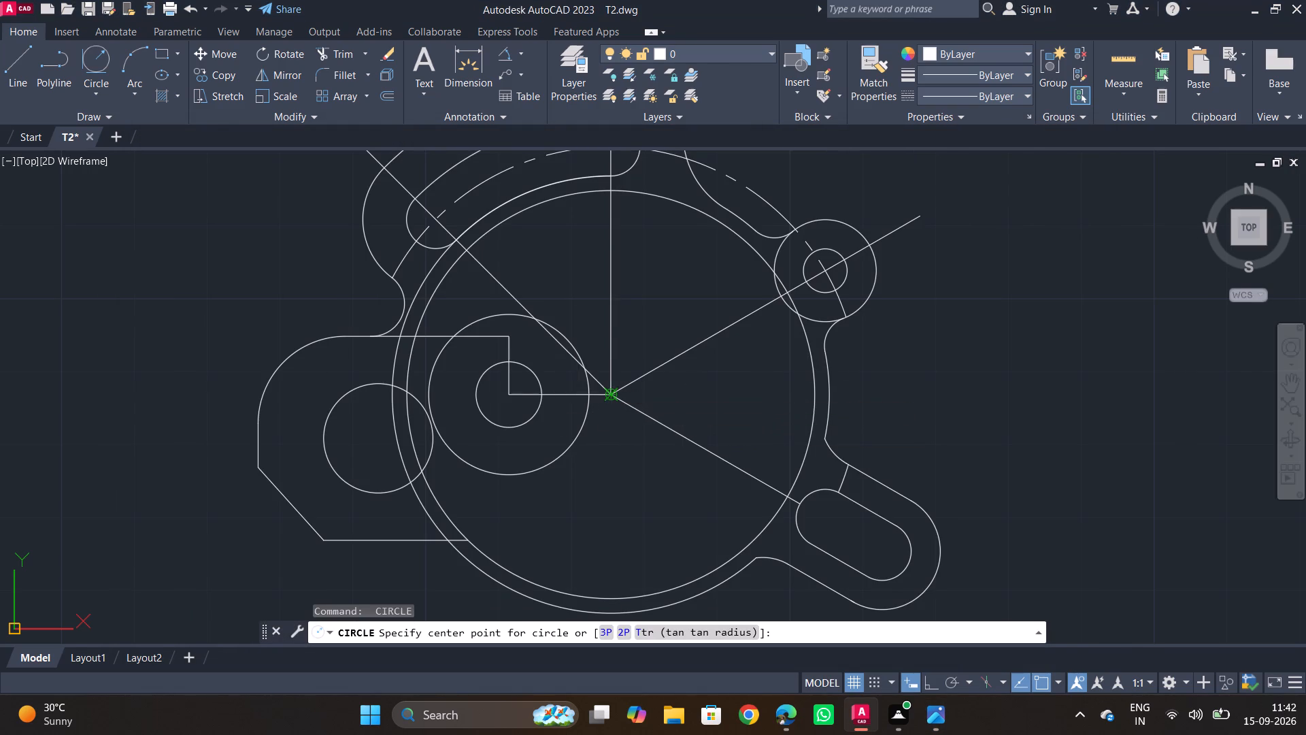
type("19")
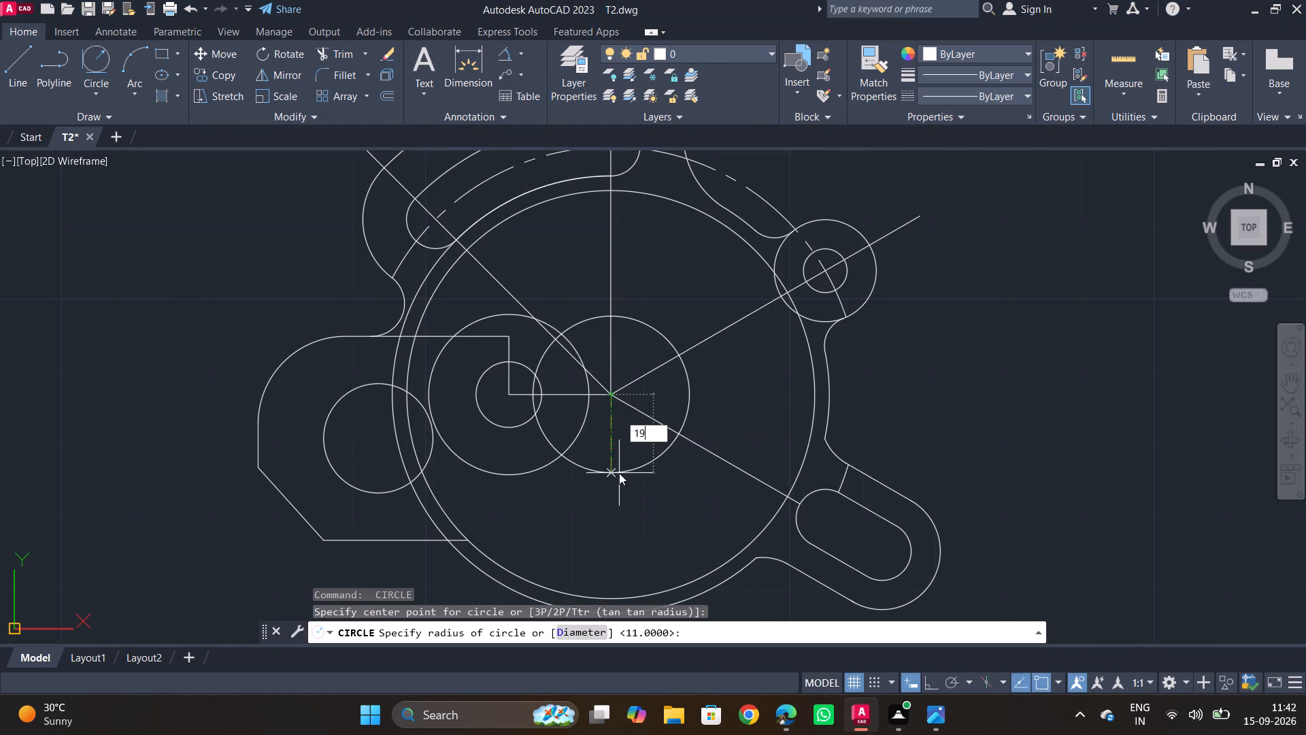
key("Return")
Check the reference and add a radius 8 circle tangent to the lower parts of the radius 11 and radius 19 circles.
key("alt+Tab")
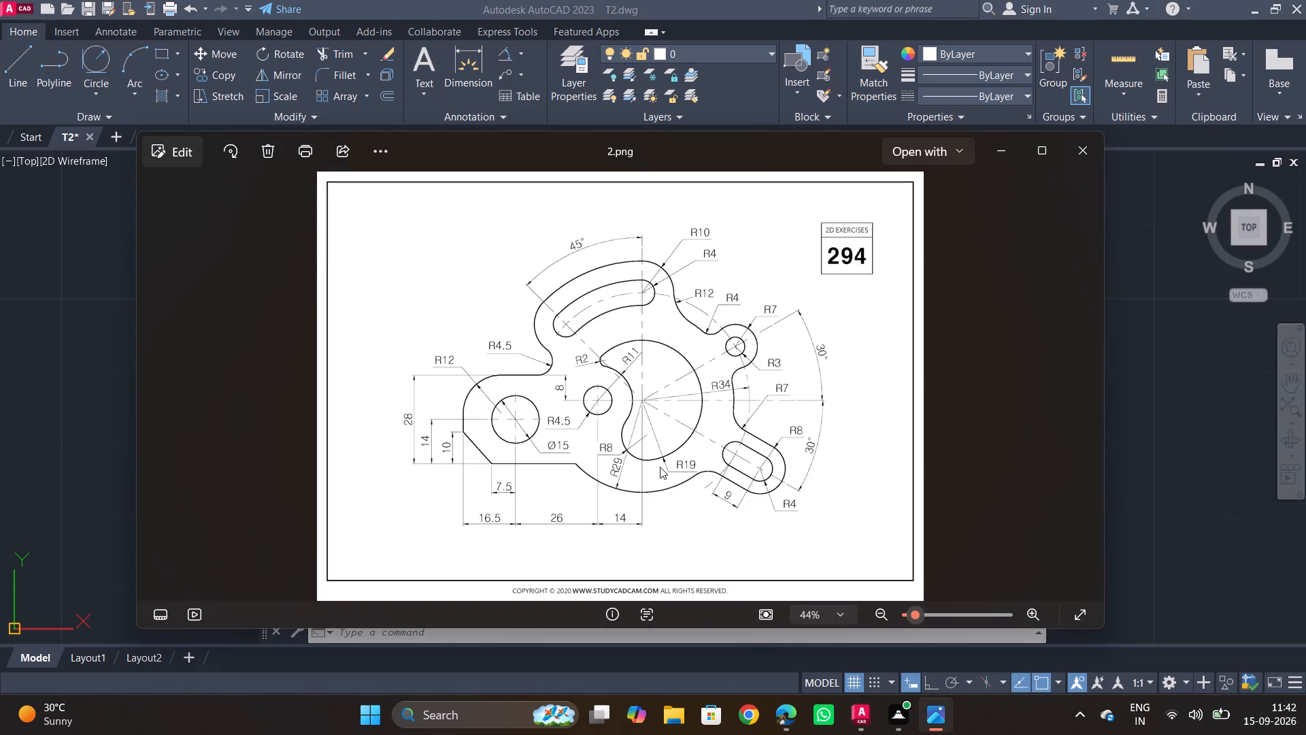
key("alt+Tab")
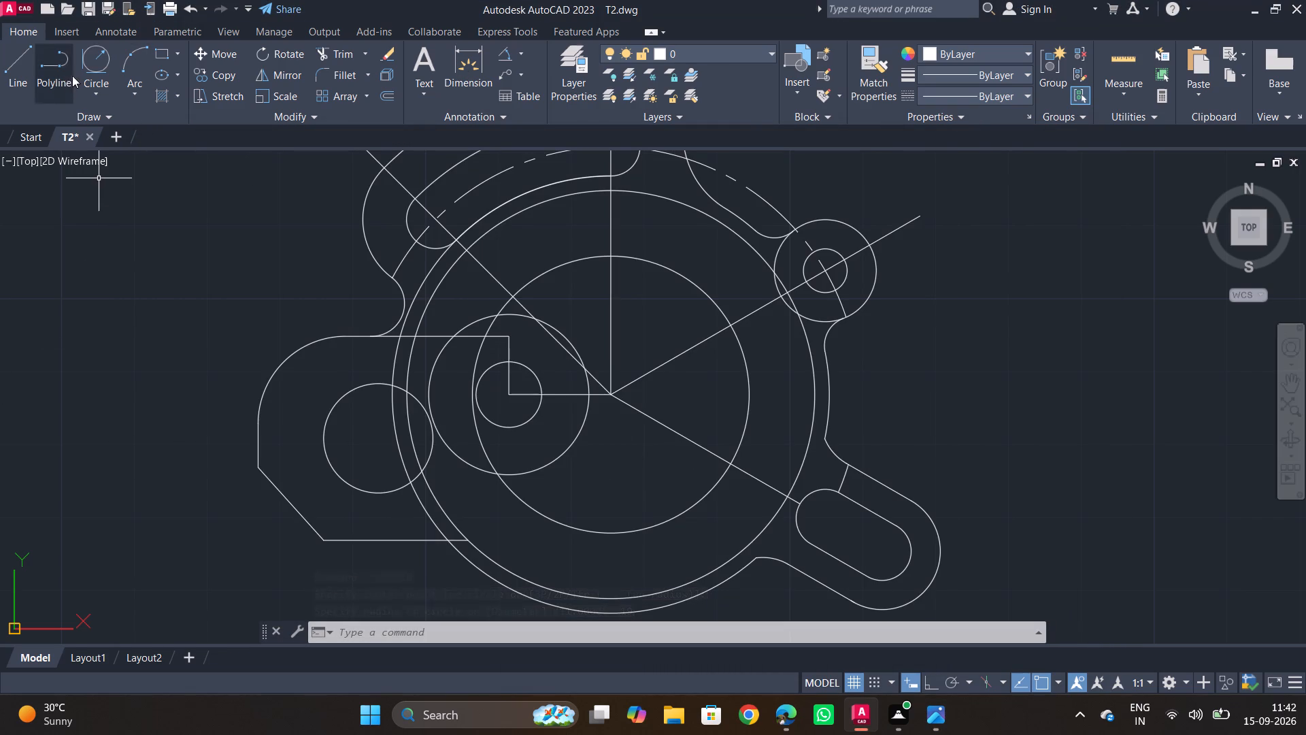
left_click(98, 61)
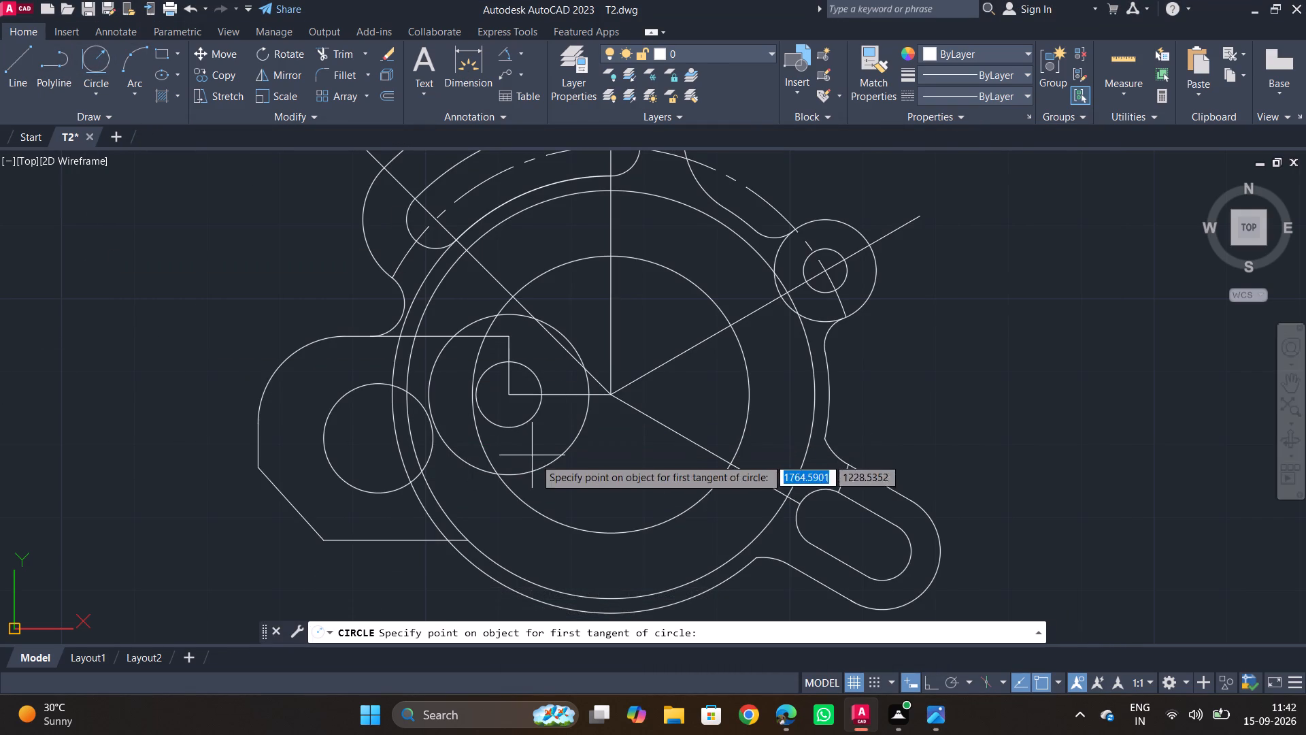
left_click(550, 472)
left_click(566, 529)
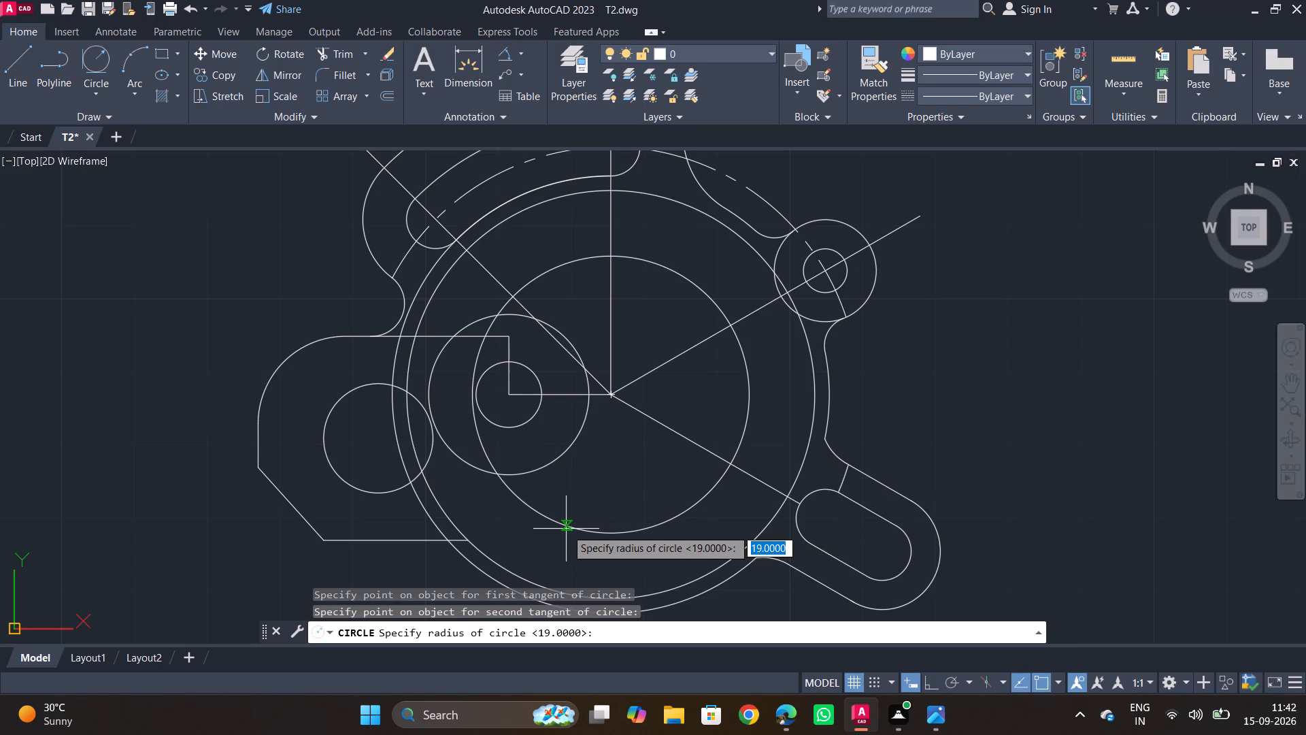
key("8")
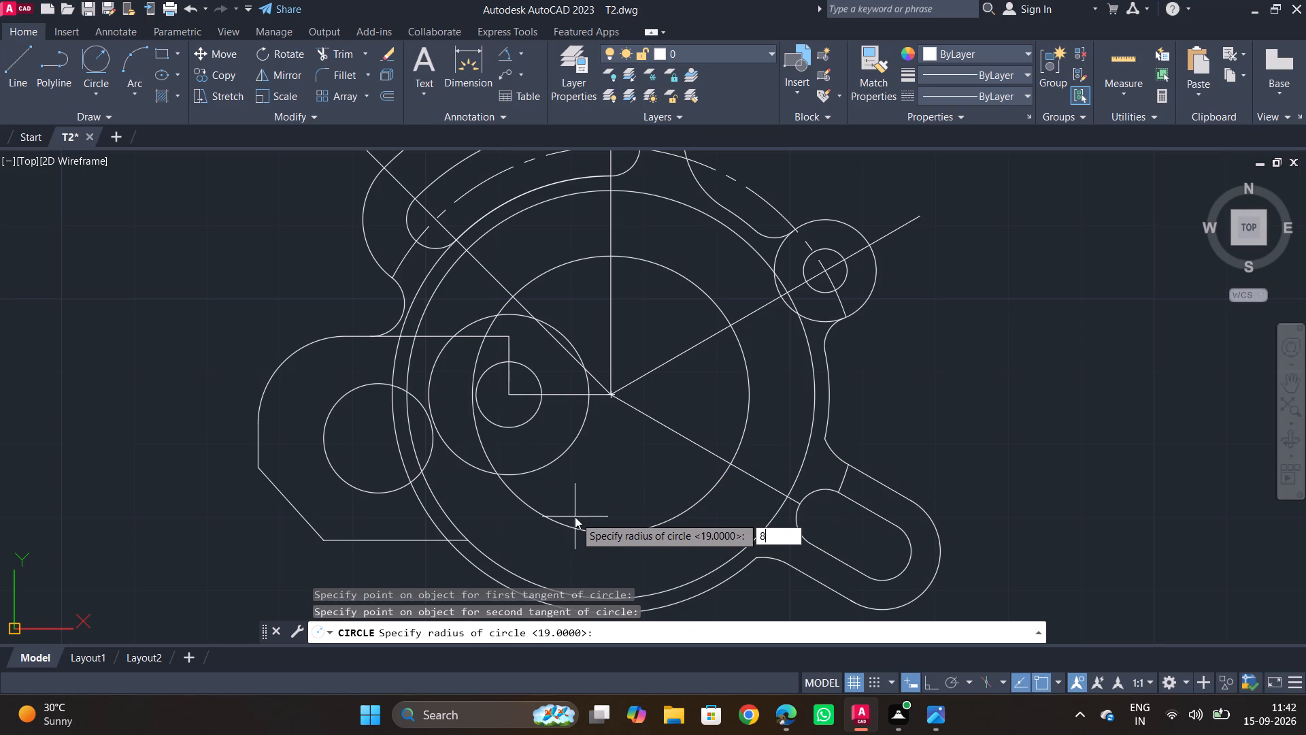
key("Return")
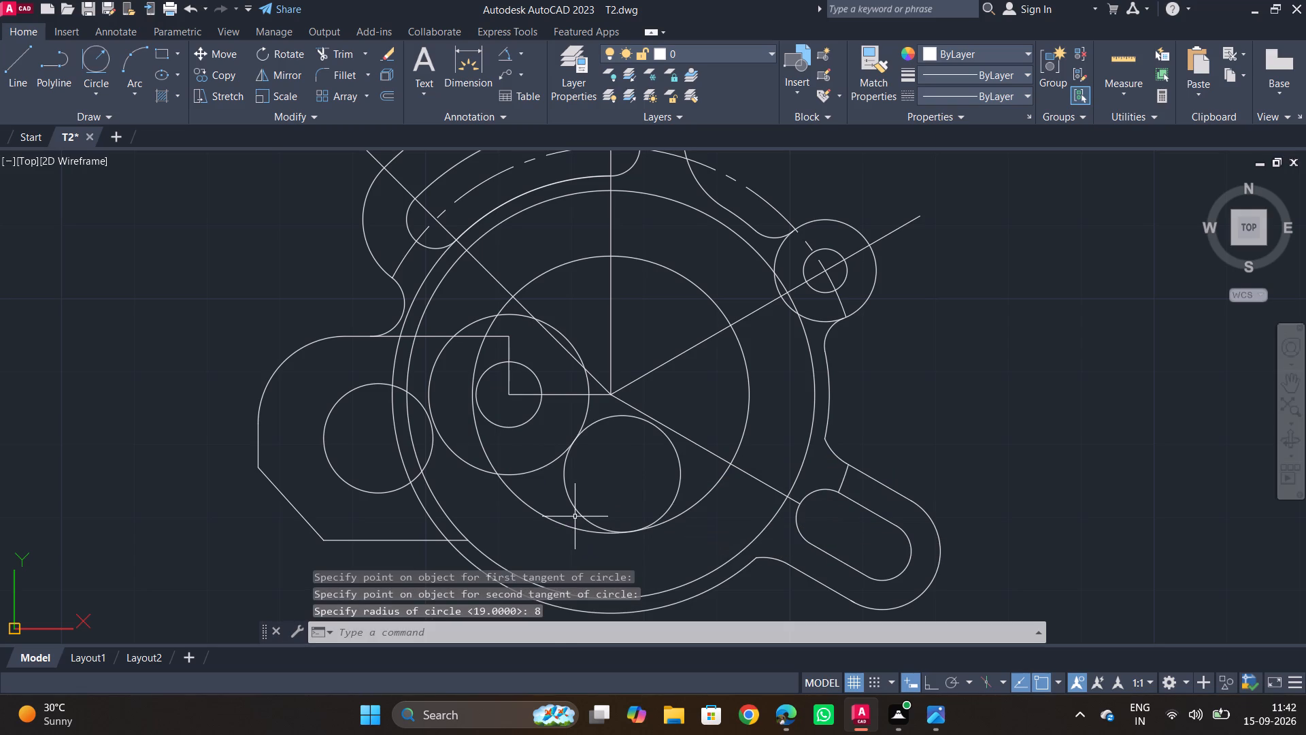
Consult the reference and add a radius 2 circle tangent to the radius 19 and radius 11 circles at the cutout's upper-left corner.
key("alt+Tab")
key("alt+Tab")
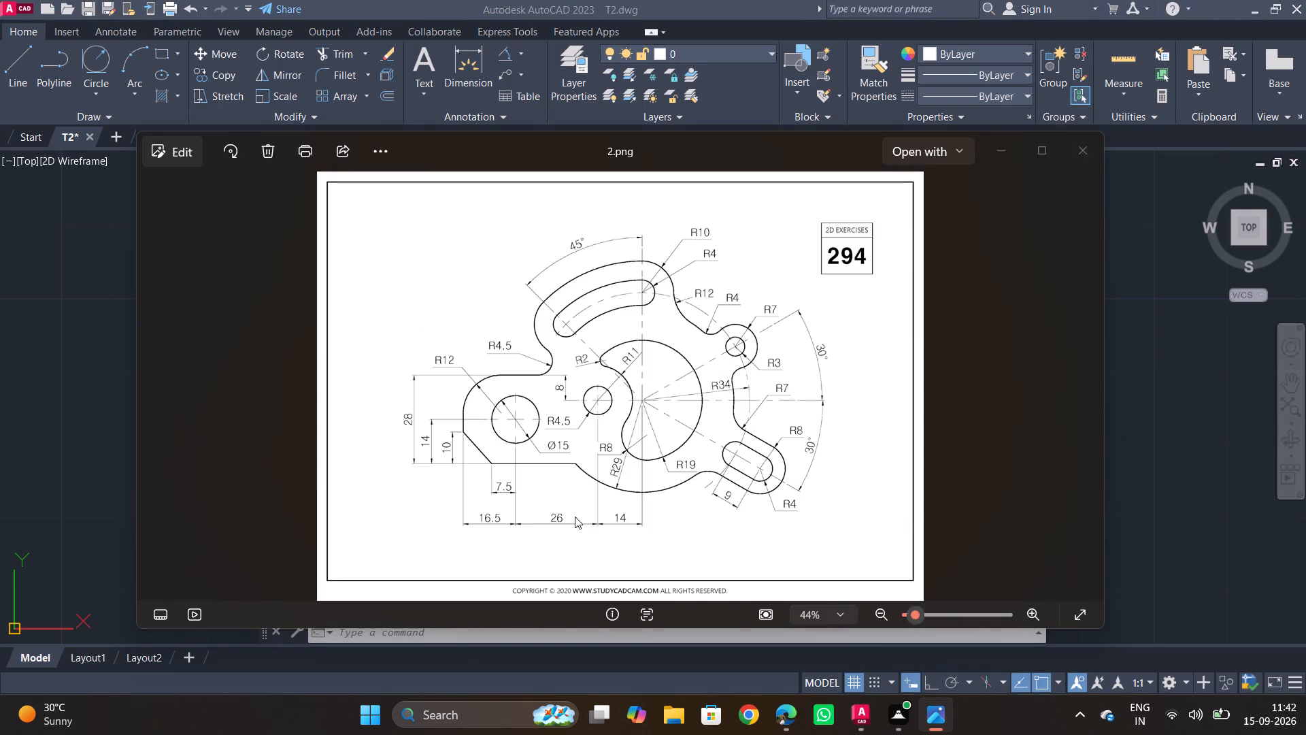
scroll(486, 419, "up", 1)
key("alt+Tab")
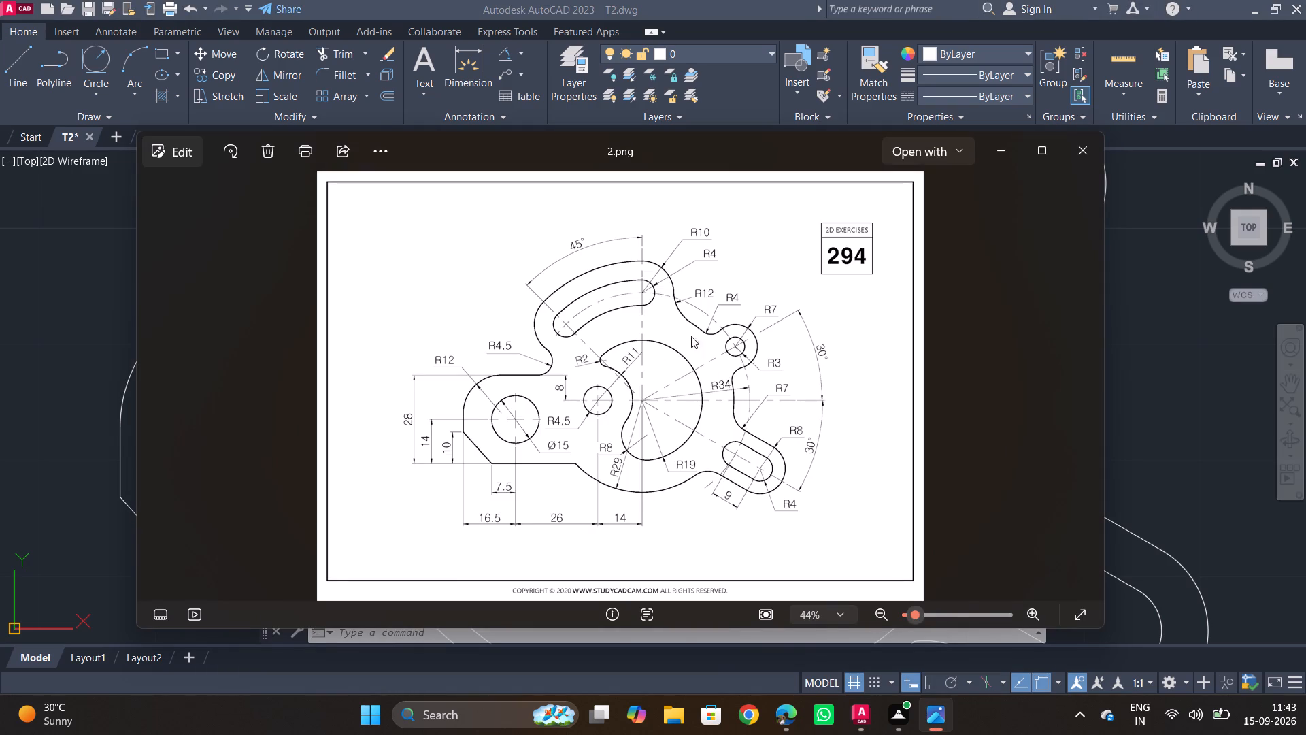
key("alt+Tab")
middle_click_drag(614, 307, 622, 390)
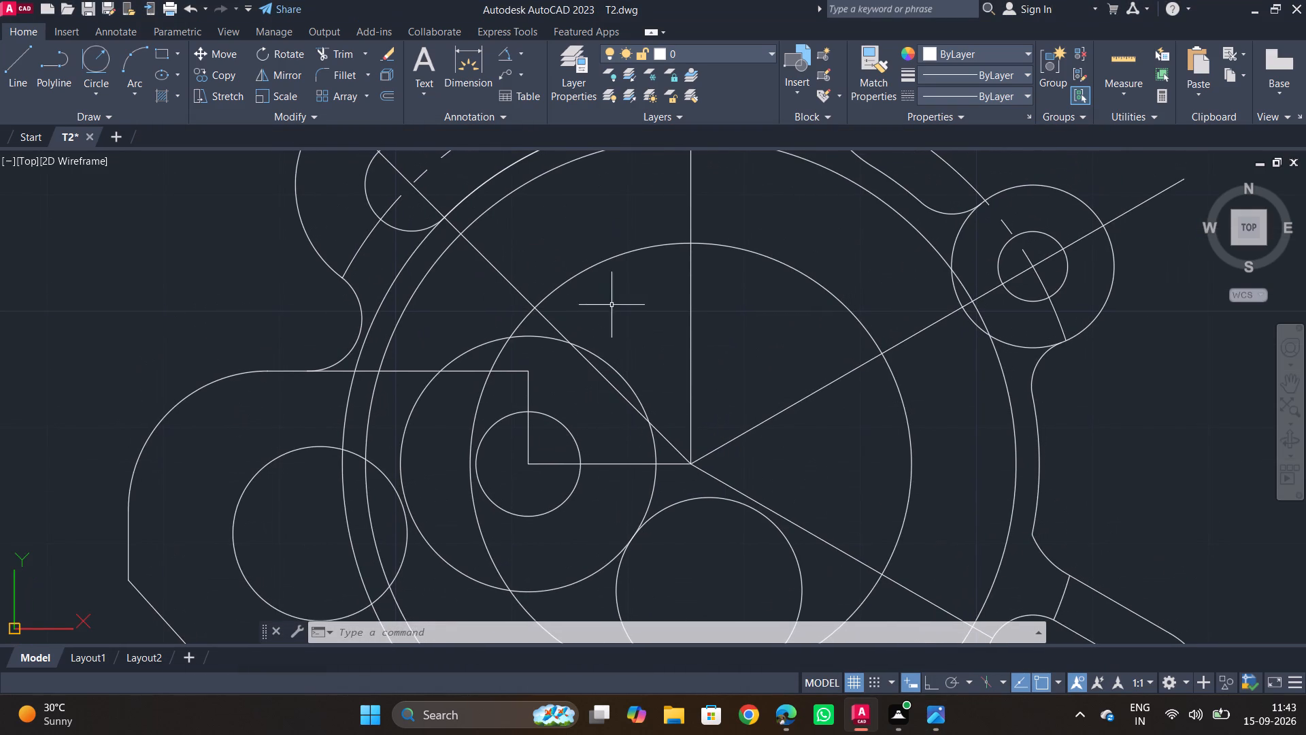
left_click(79, 59)
left_click(554, 289)
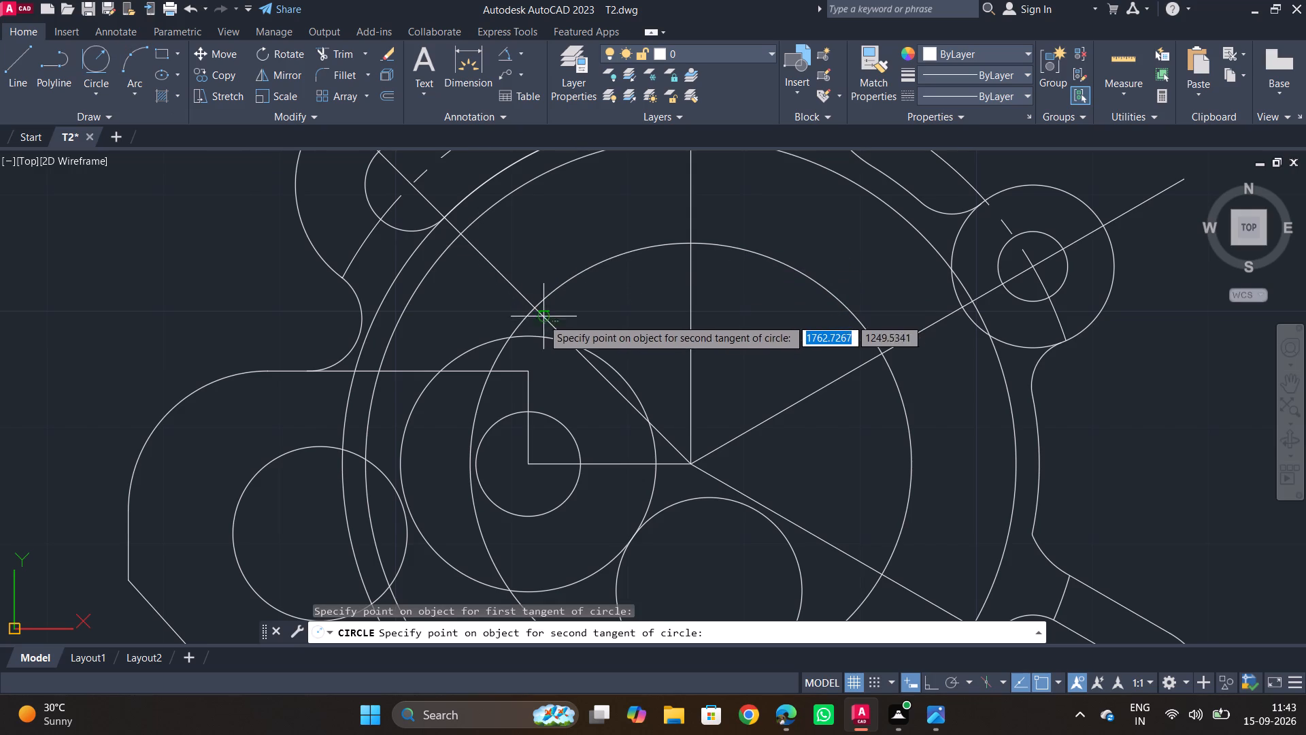
left_click(535, 338)
key("2")
key("Return")
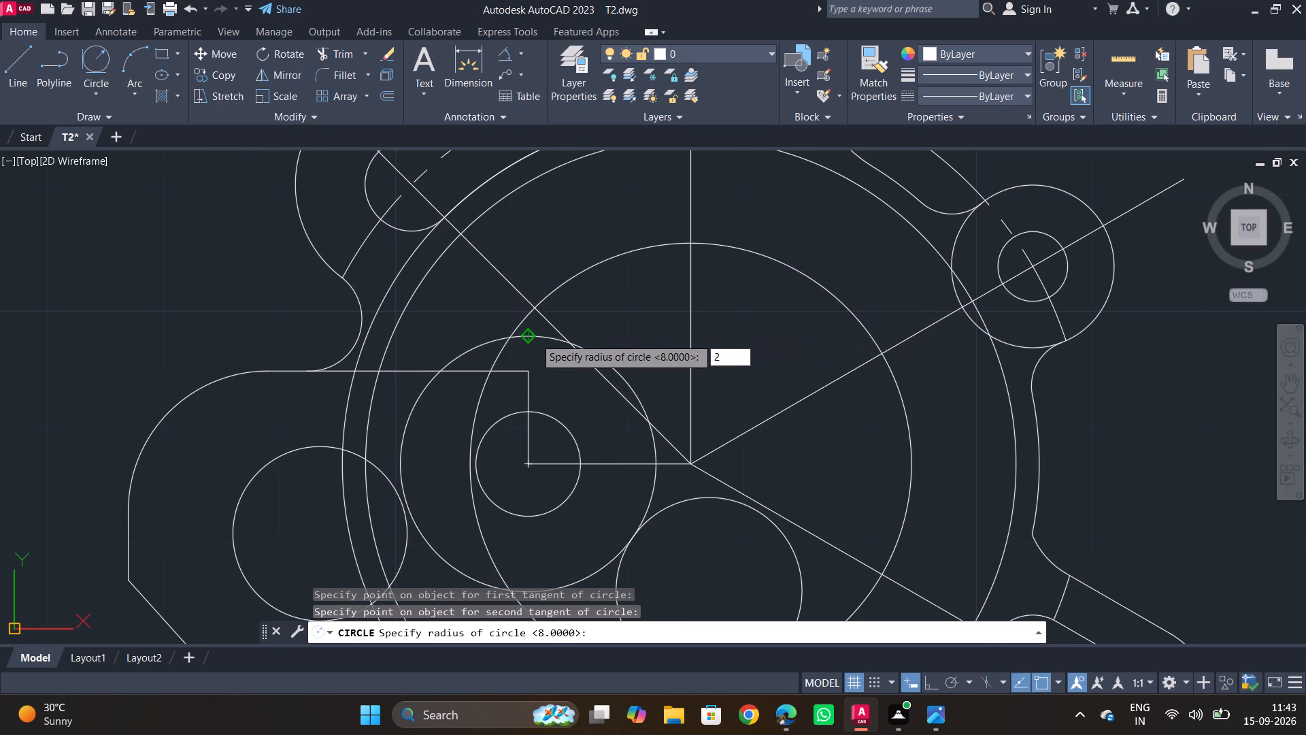
key("Escape")
Trim away the left-hand portions of the radius 11 and radius 19 circles that lie outside the central cutout.
key("t")
key("r")
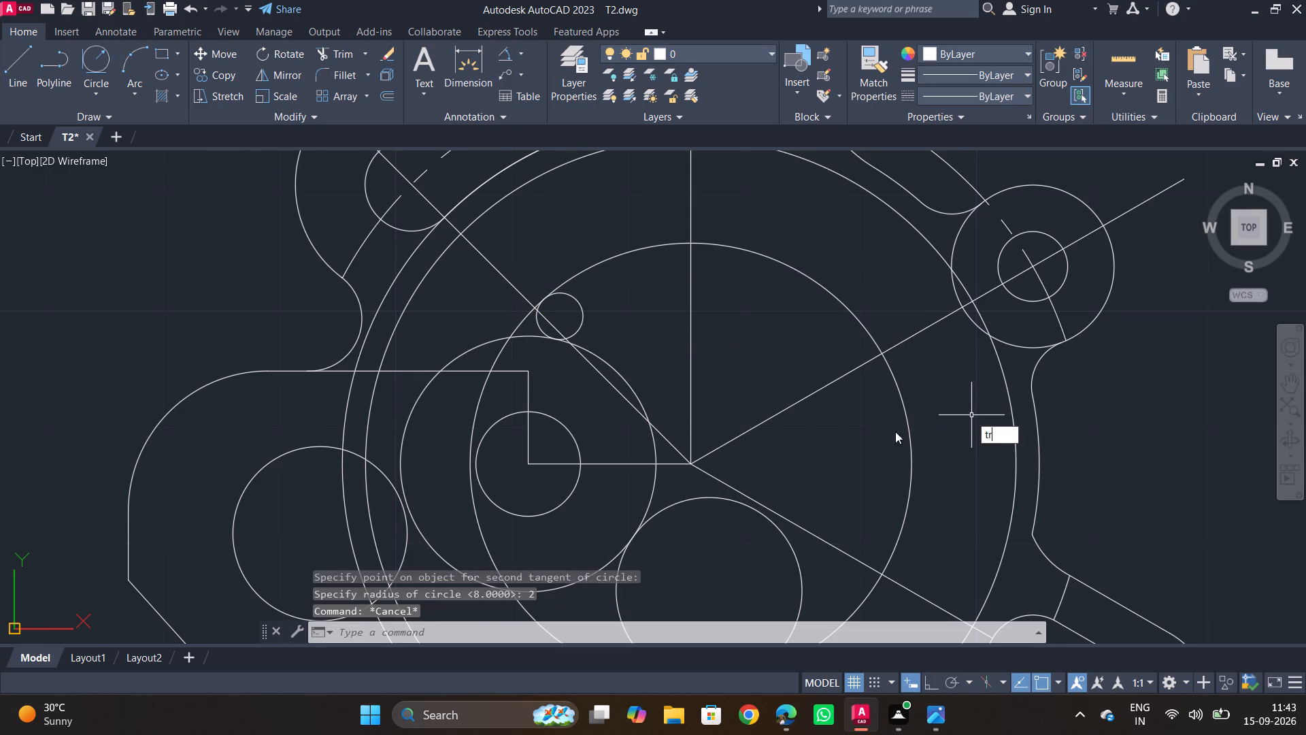
key("space")
left_click(529, 319)
left_click(511, 327)
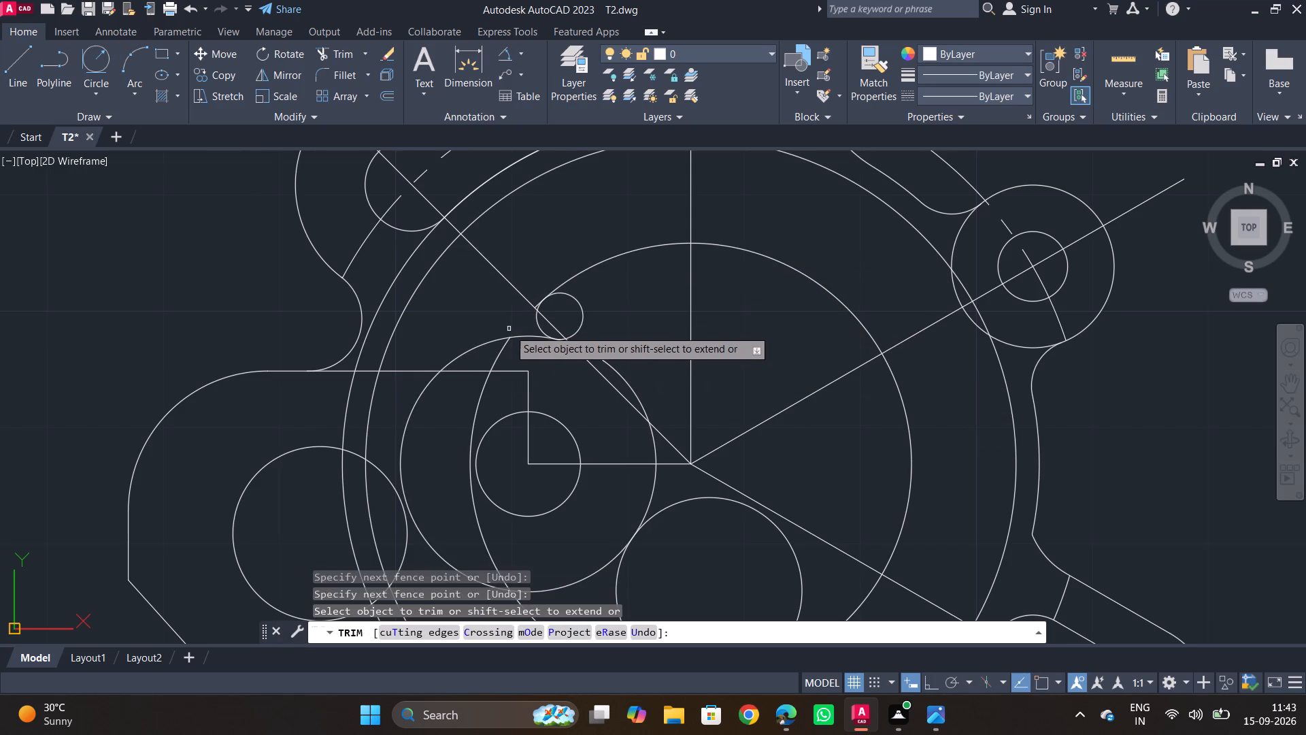
left_click(510, 337)
left_click(510, 339)
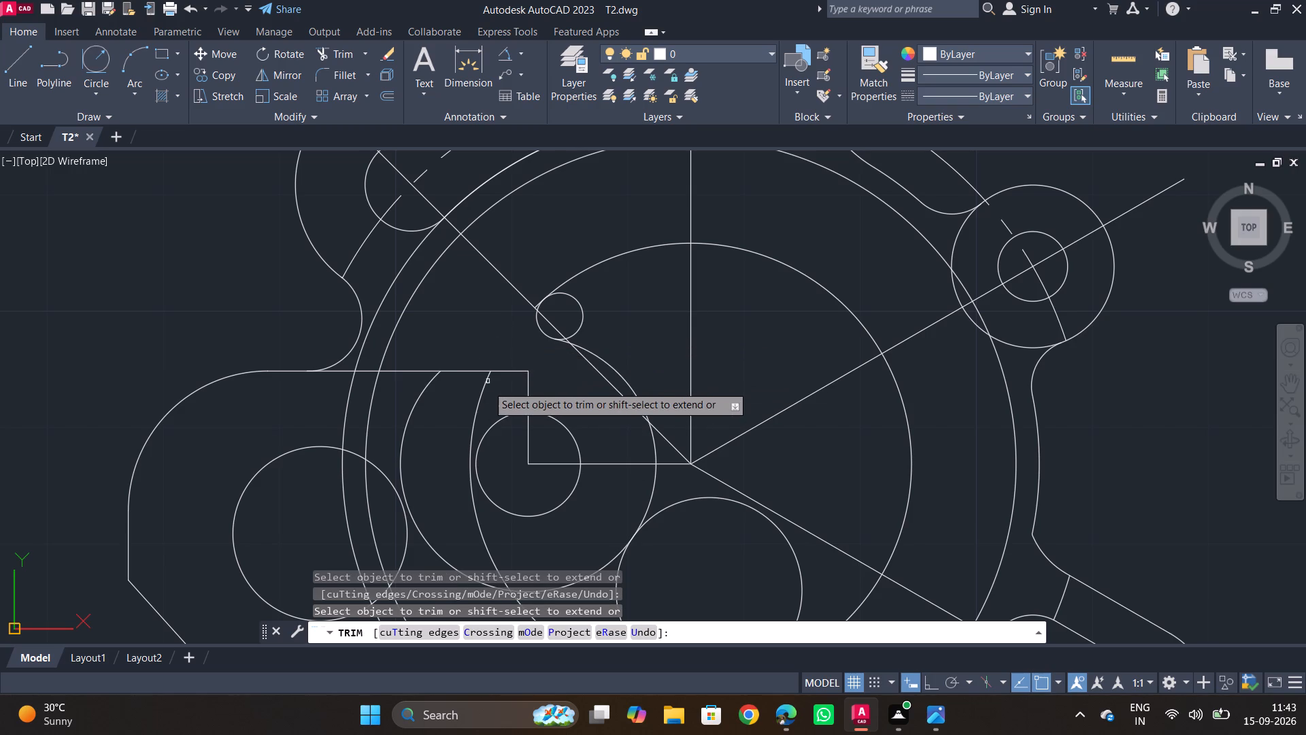
left_click(487, 388)
left_click(422, 398)
middle_click_drag(484, 452, 430, 311)
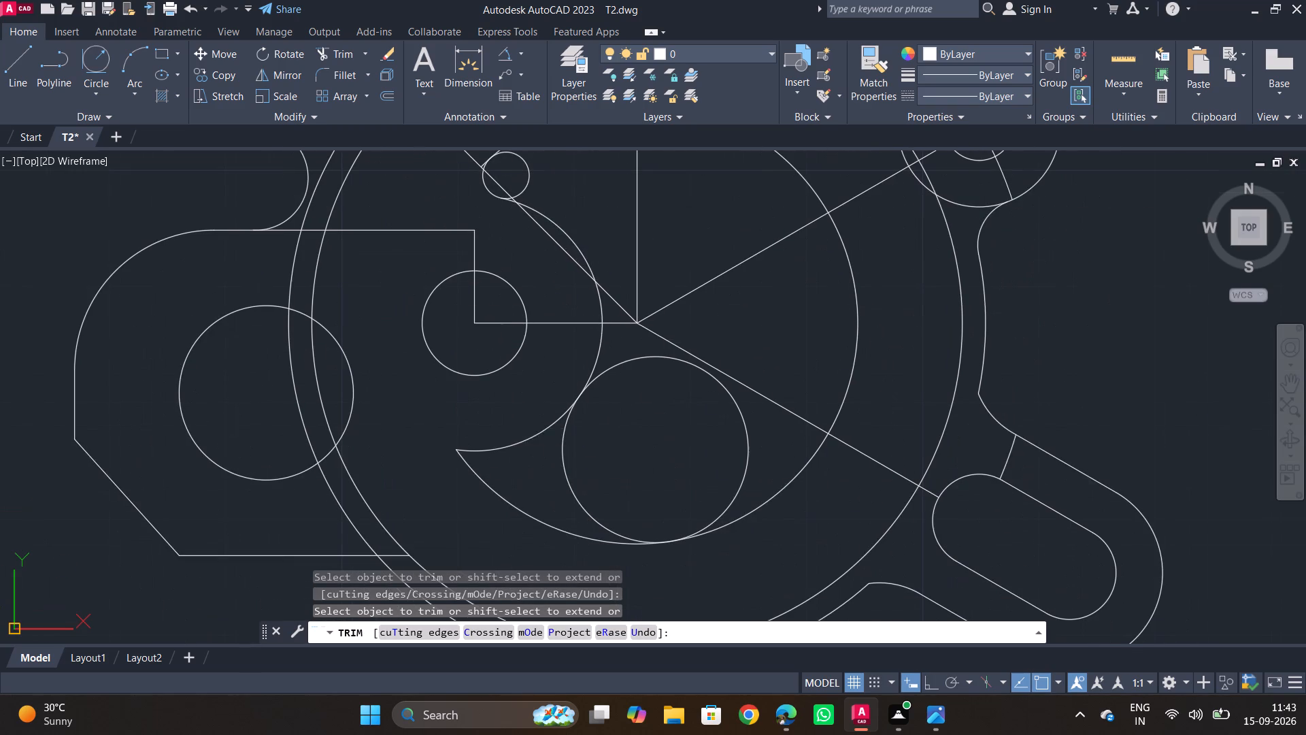
middle_click_drag(566, 220, 560, 273)
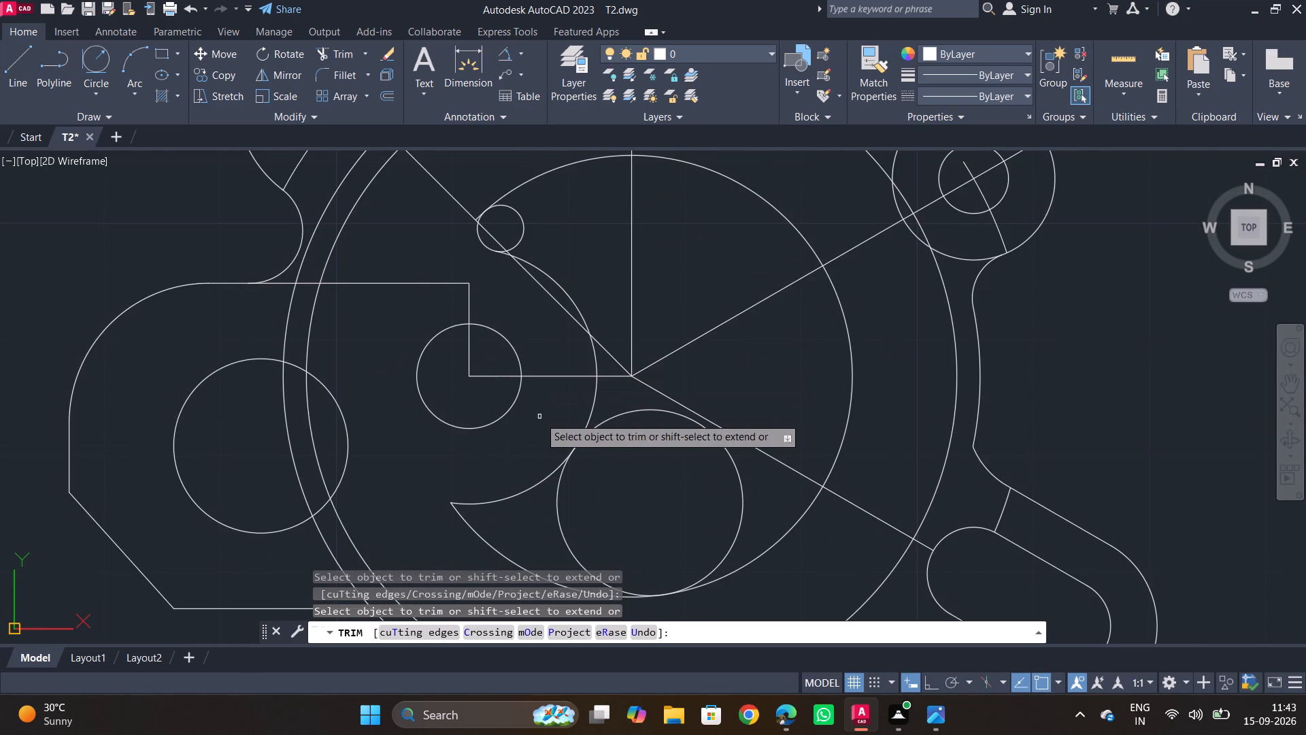
left_click(525, 493)
left_click_drag(495, 520, 490, 532)
left_click_drag(465, 553, 471, 548)
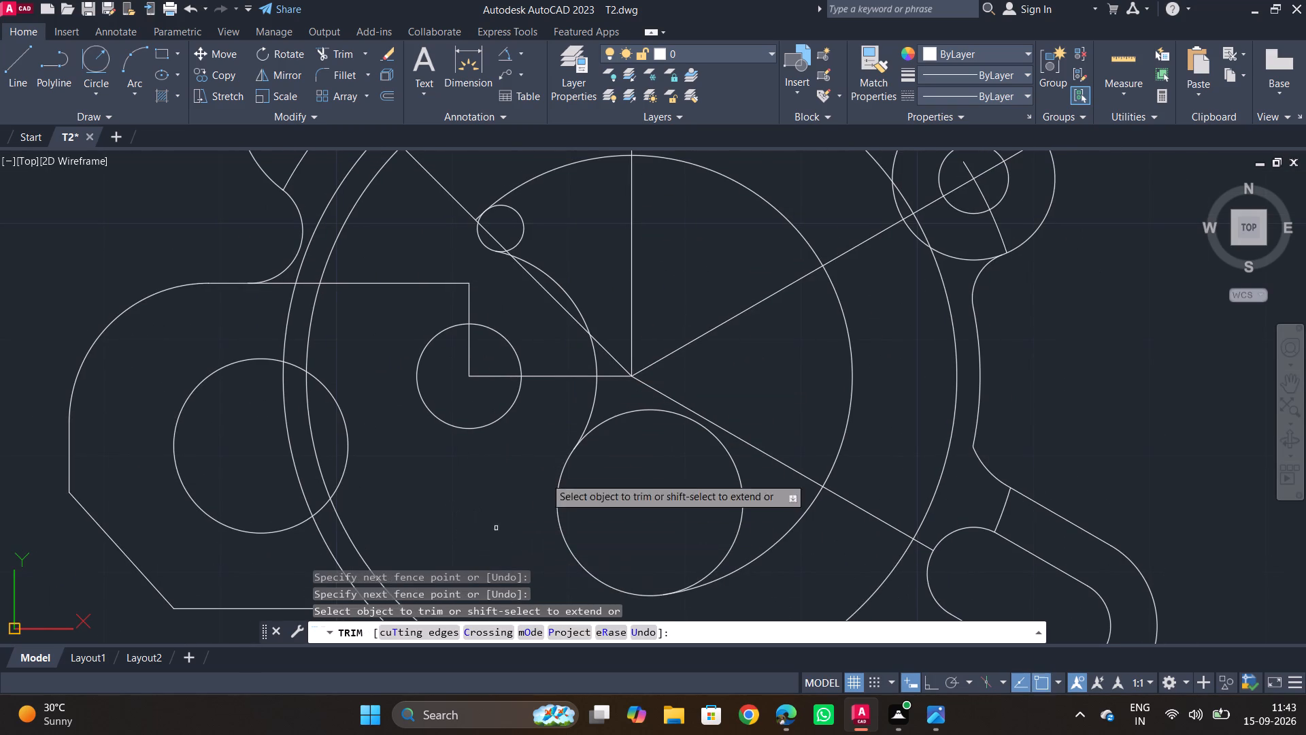
Trim the inner arcs of the radius 8 and radius 2 circles so the central cutout forms one continuous outline.
middle_click_drag(547, 467, 481, 343)
left_click(636, 306)
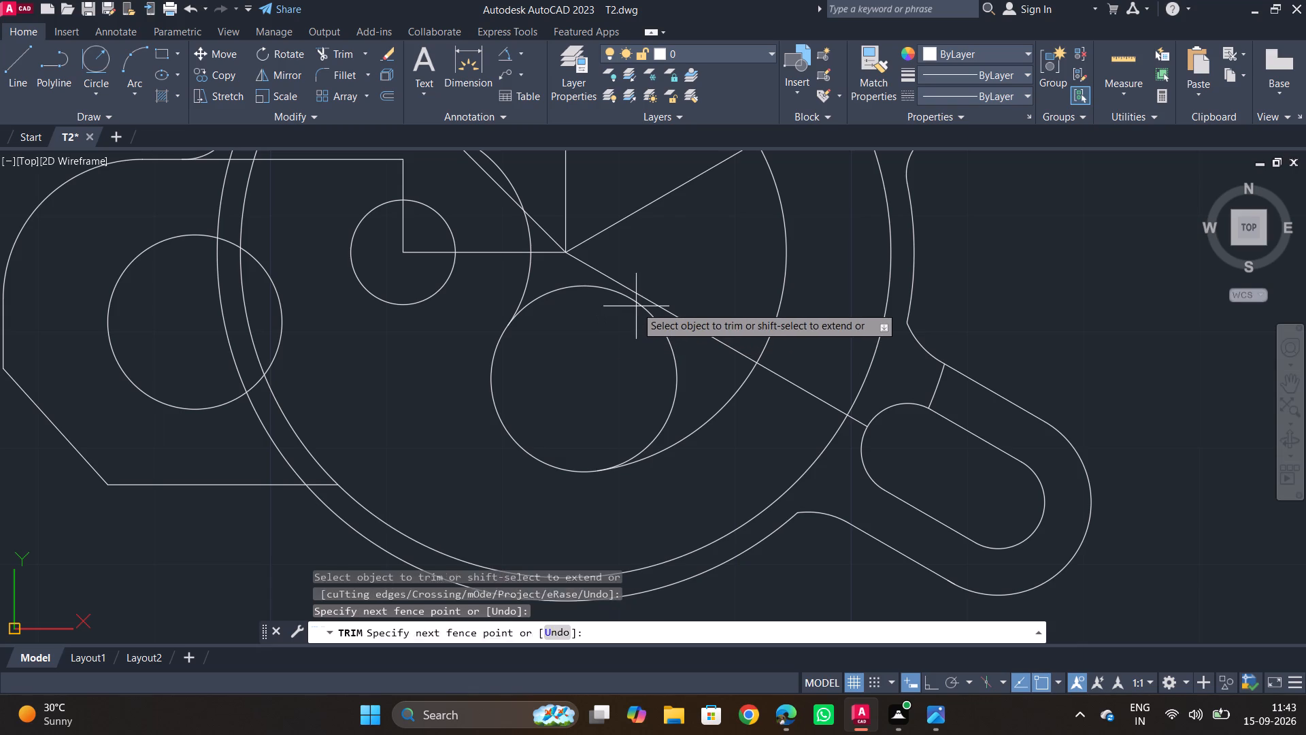
left_click(641, 302)
middle_click_drag(689, 274, 650, 495)
scroll(358, 316, "up", 3)
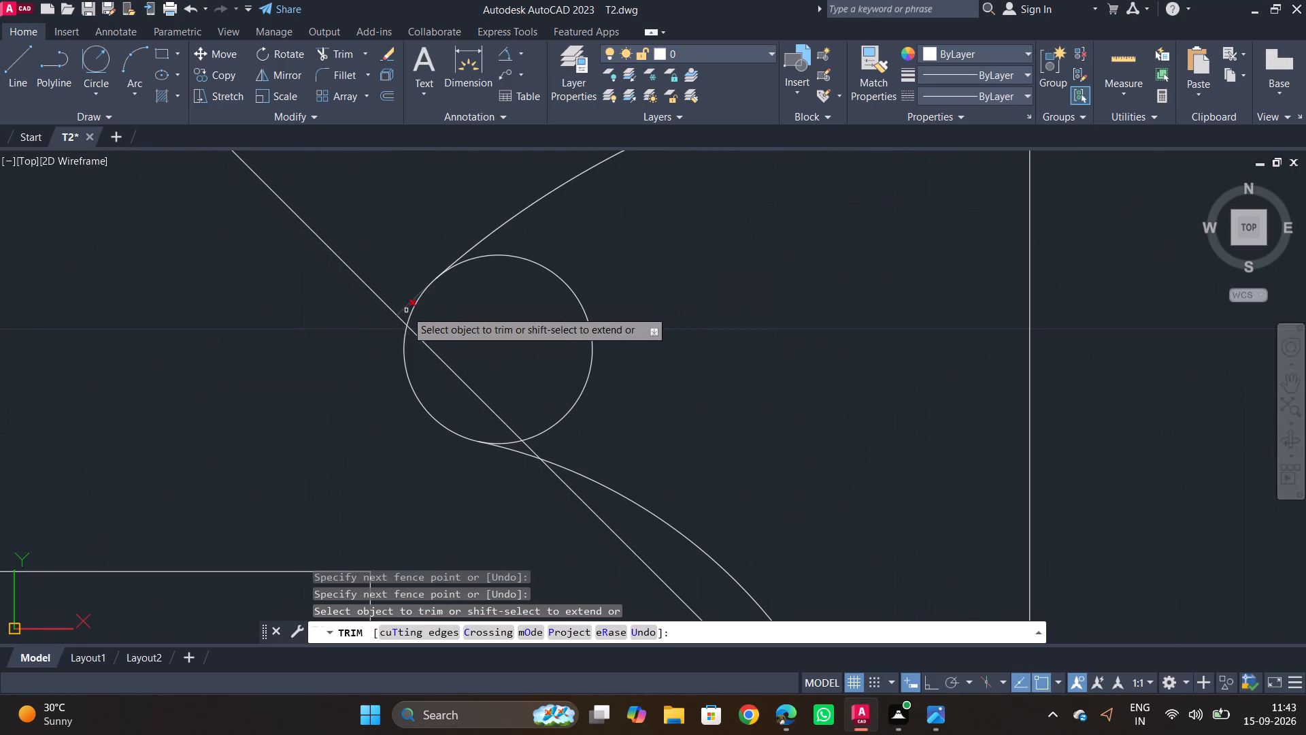
left_click(404, 310)
left_click(601, 271)
left_click(554, 313)
scroll(709, 321, "down", 3)
middle_click_drag(713, 347, 688, 306)
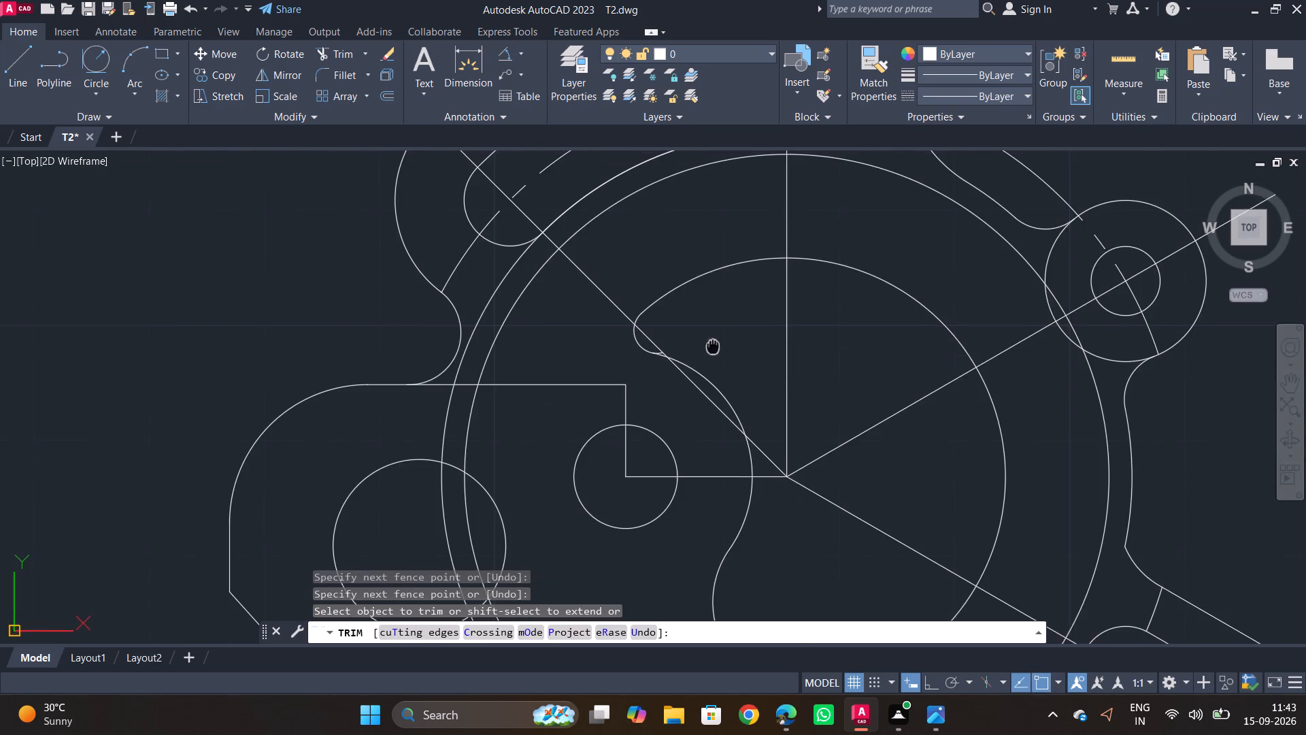
middle_click_drag(688, 306, 567, 251)
scroll(540, 261, "up", 5)
left_click(420, 233)
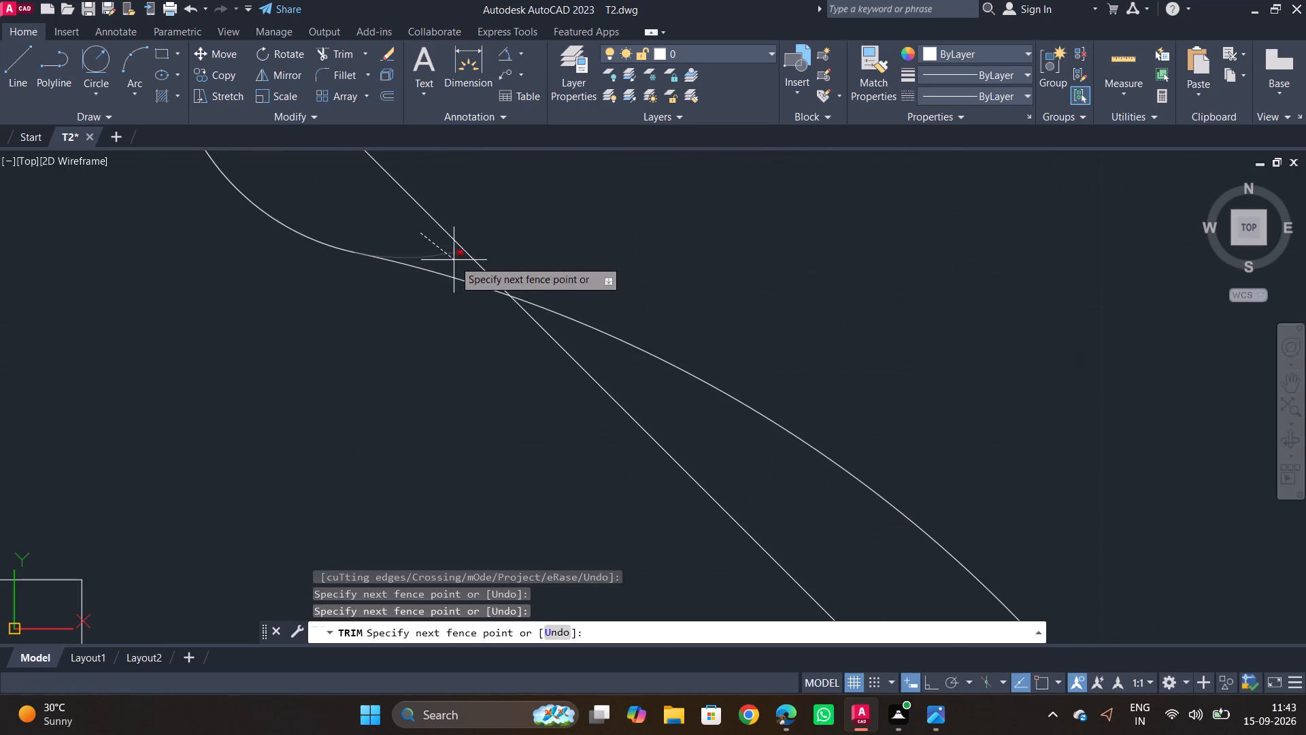
left_click(454, 260)
scroll(743, 265, "down", 3)
middle_click_drag(746, 265, 549, 320)
key("Escape")
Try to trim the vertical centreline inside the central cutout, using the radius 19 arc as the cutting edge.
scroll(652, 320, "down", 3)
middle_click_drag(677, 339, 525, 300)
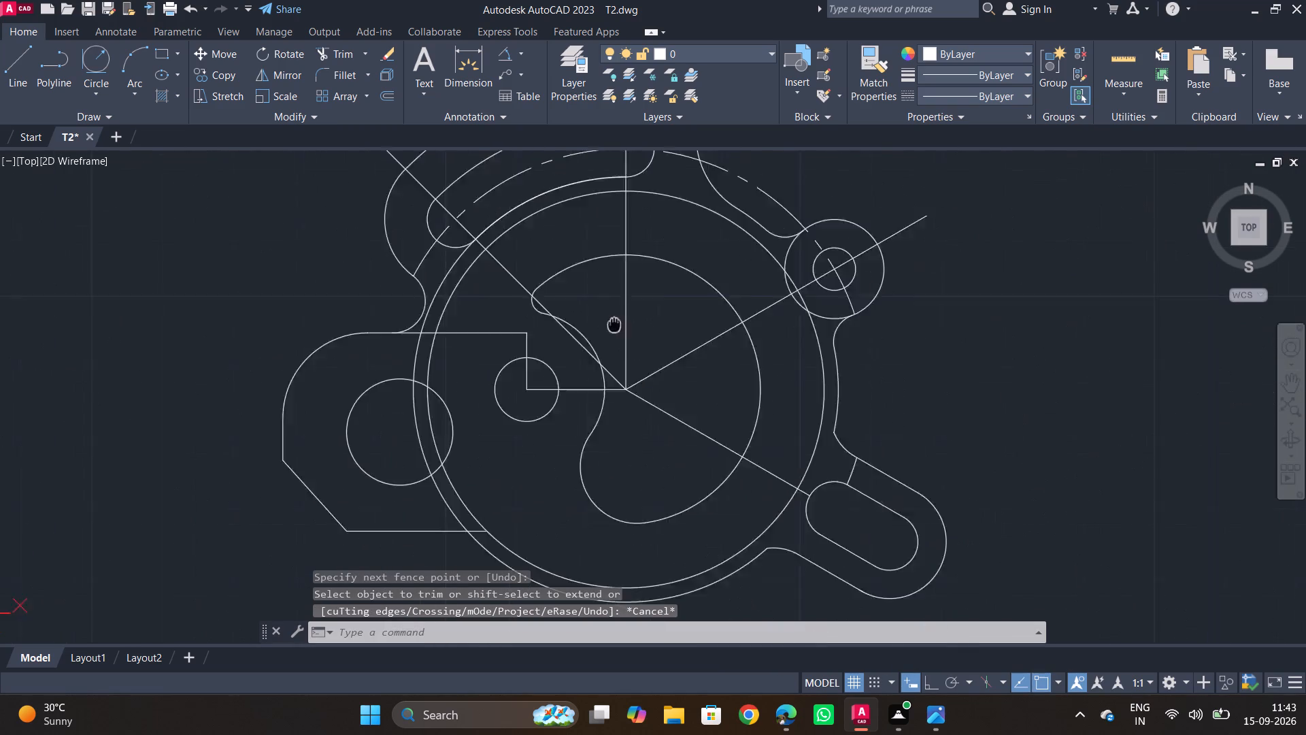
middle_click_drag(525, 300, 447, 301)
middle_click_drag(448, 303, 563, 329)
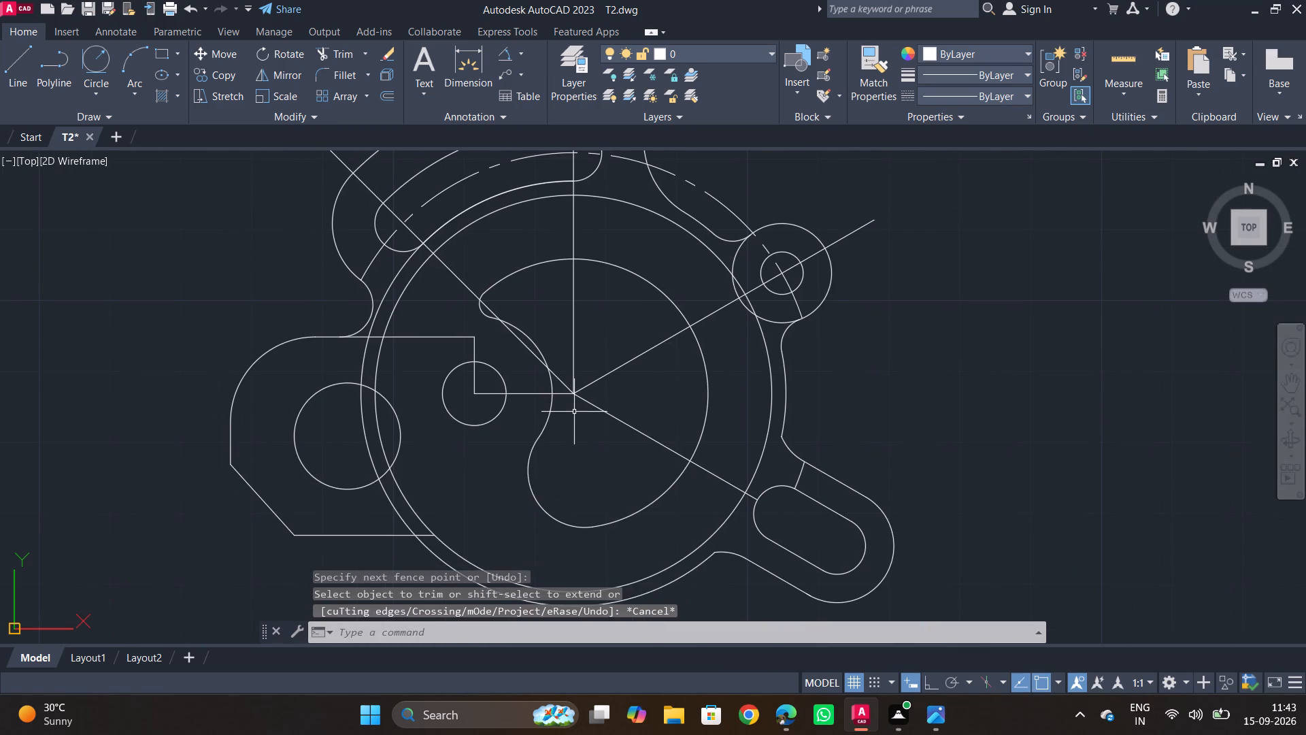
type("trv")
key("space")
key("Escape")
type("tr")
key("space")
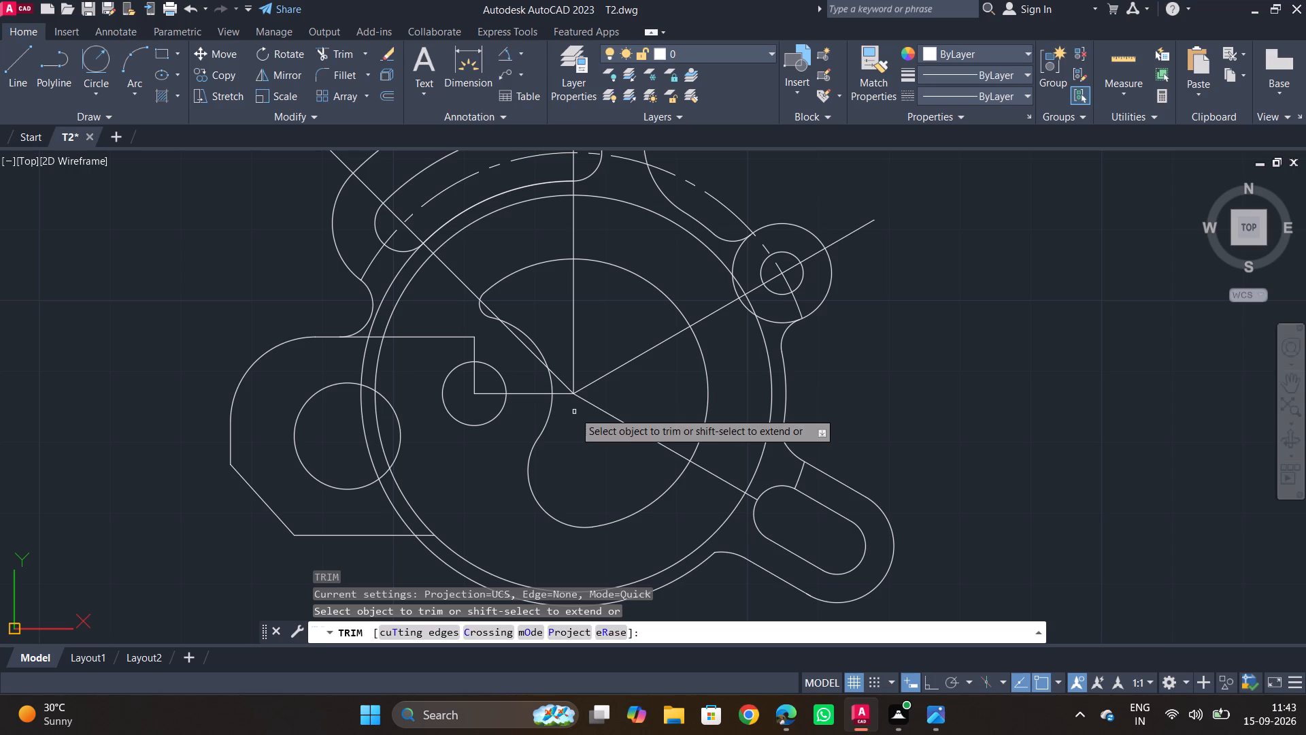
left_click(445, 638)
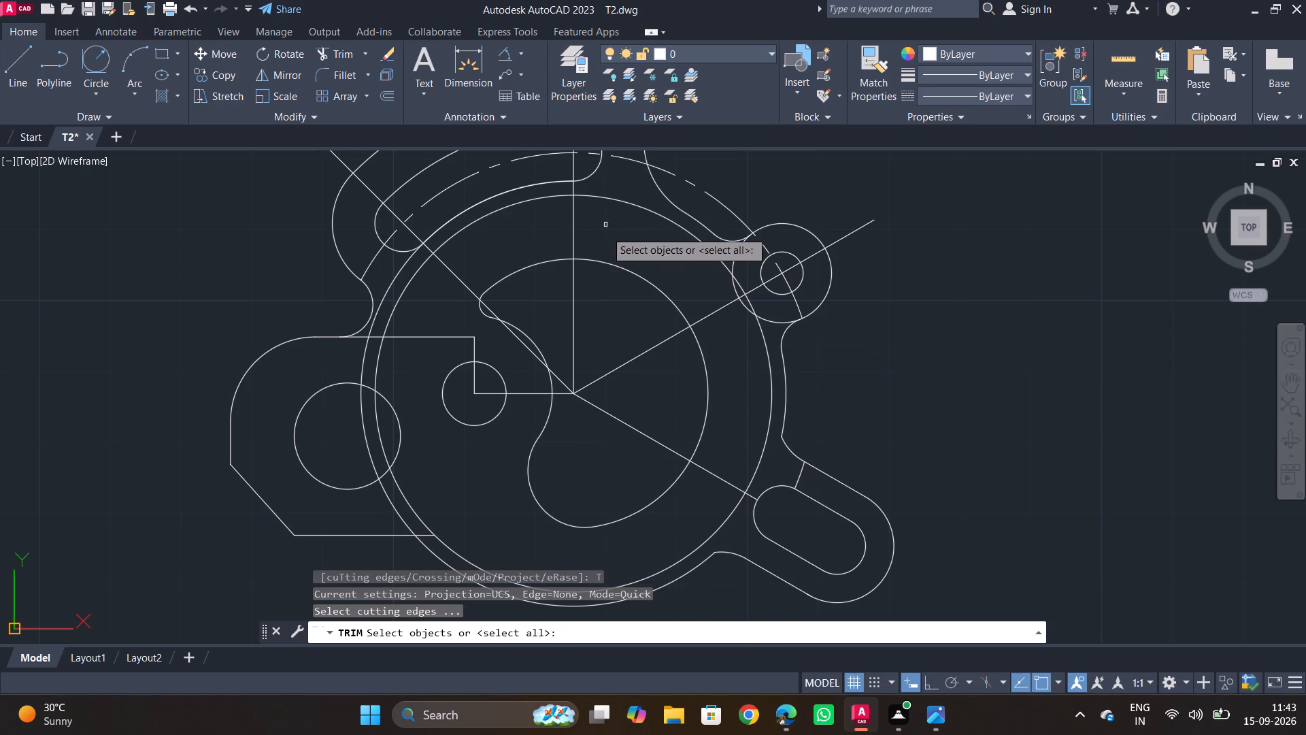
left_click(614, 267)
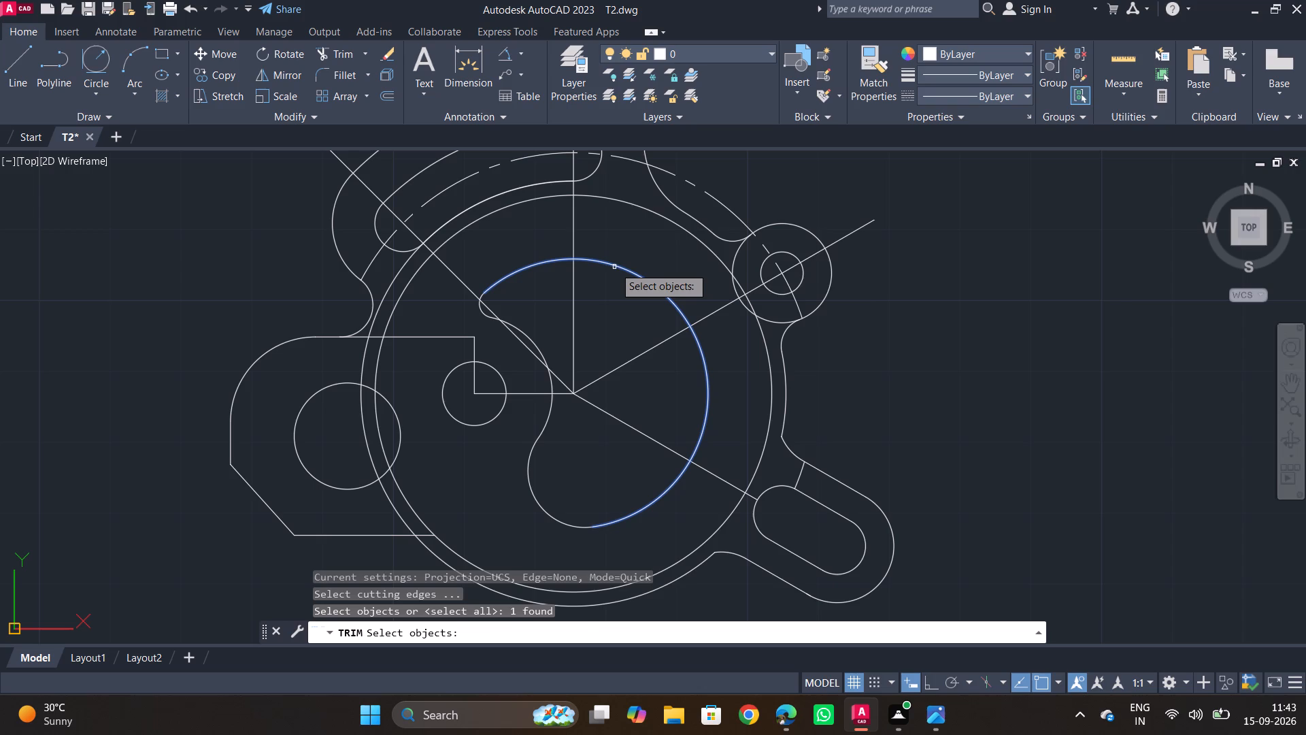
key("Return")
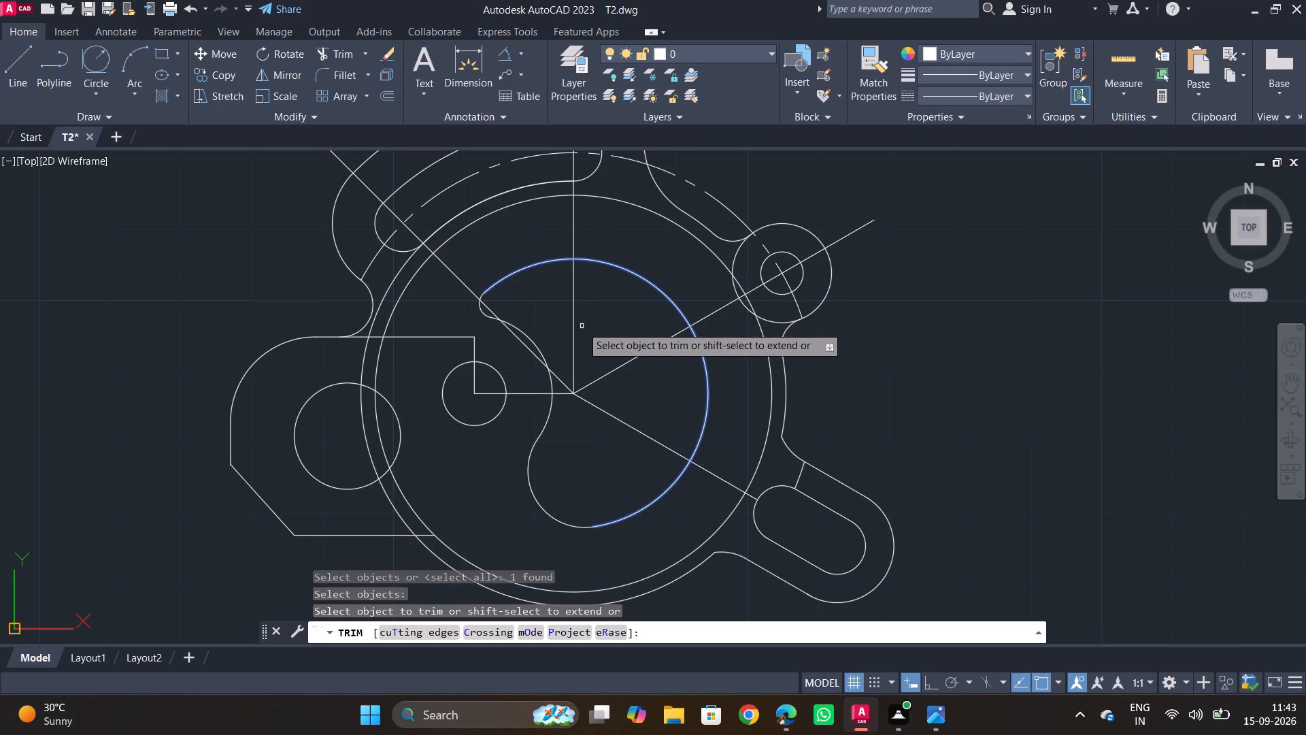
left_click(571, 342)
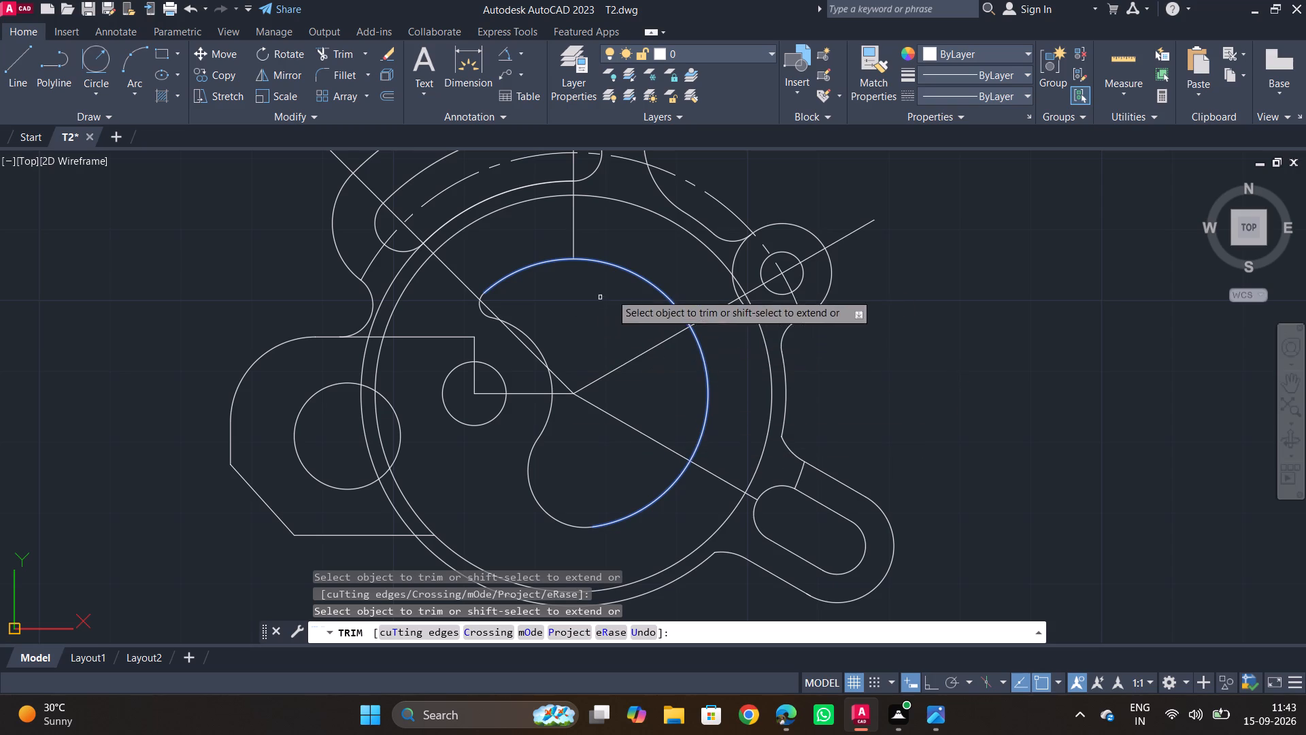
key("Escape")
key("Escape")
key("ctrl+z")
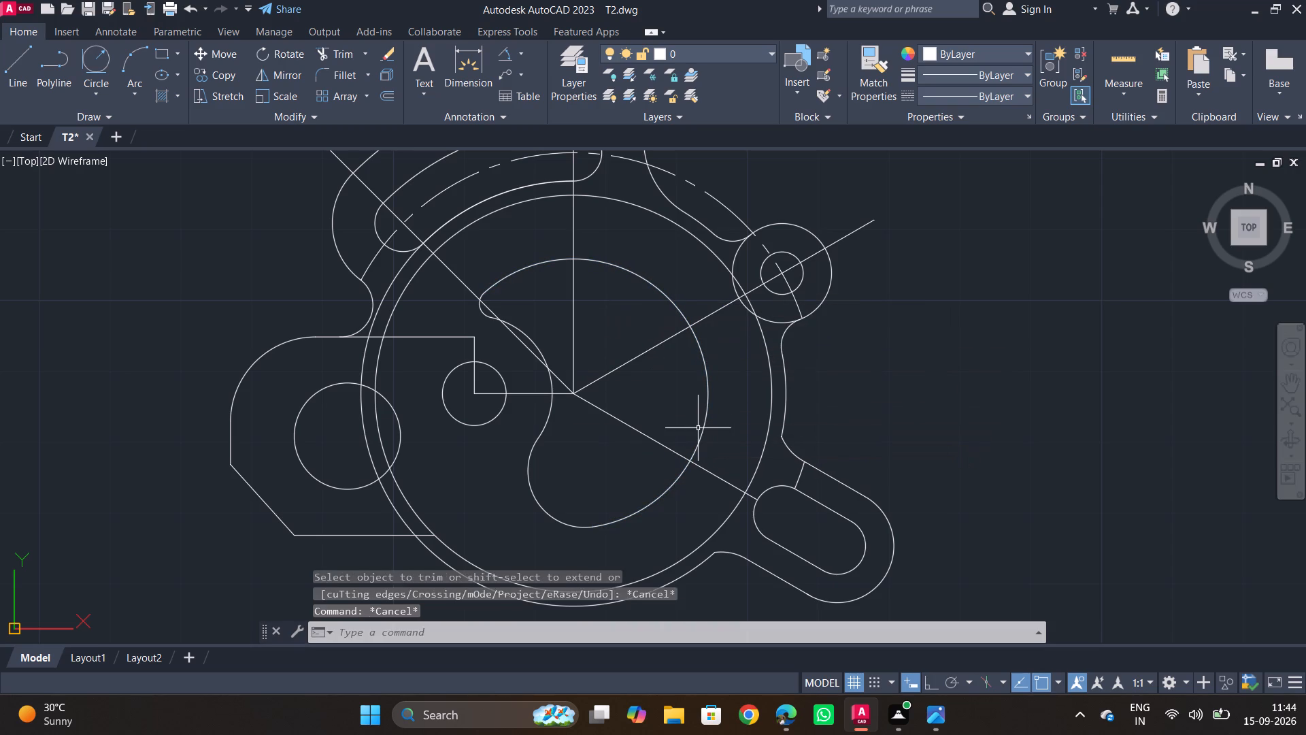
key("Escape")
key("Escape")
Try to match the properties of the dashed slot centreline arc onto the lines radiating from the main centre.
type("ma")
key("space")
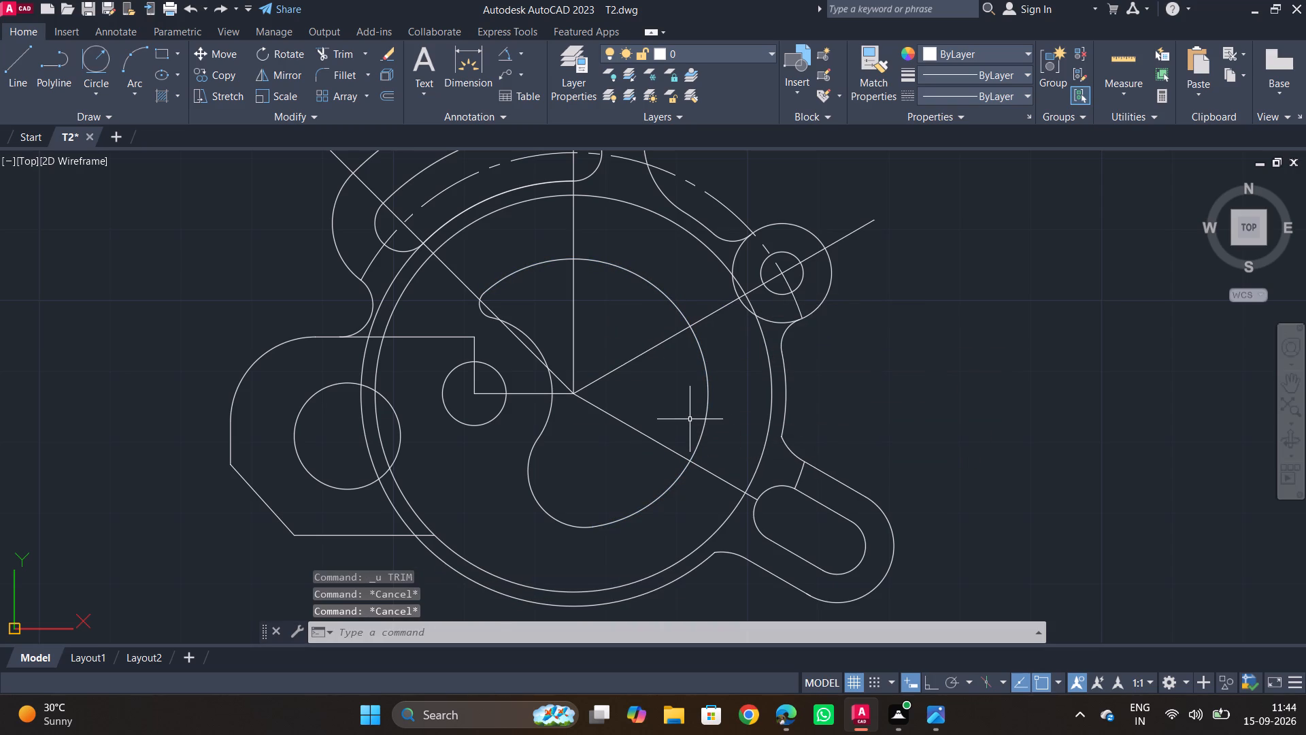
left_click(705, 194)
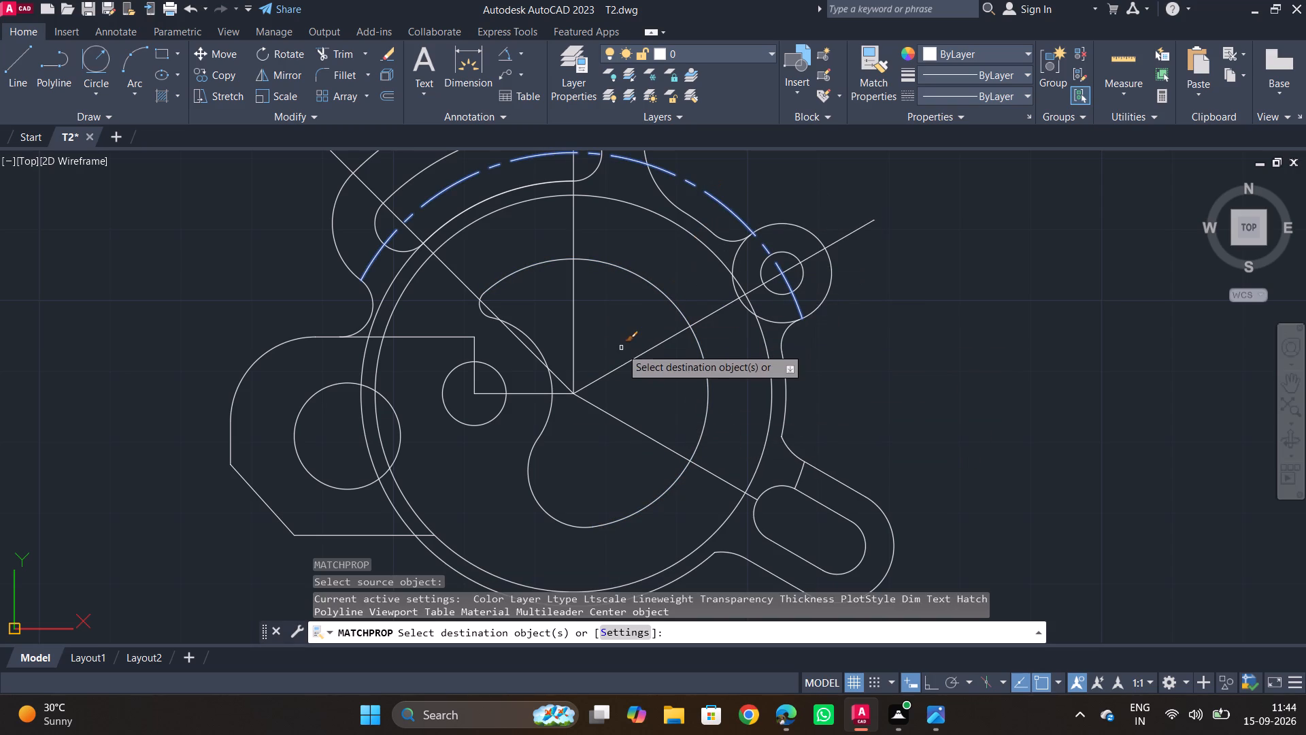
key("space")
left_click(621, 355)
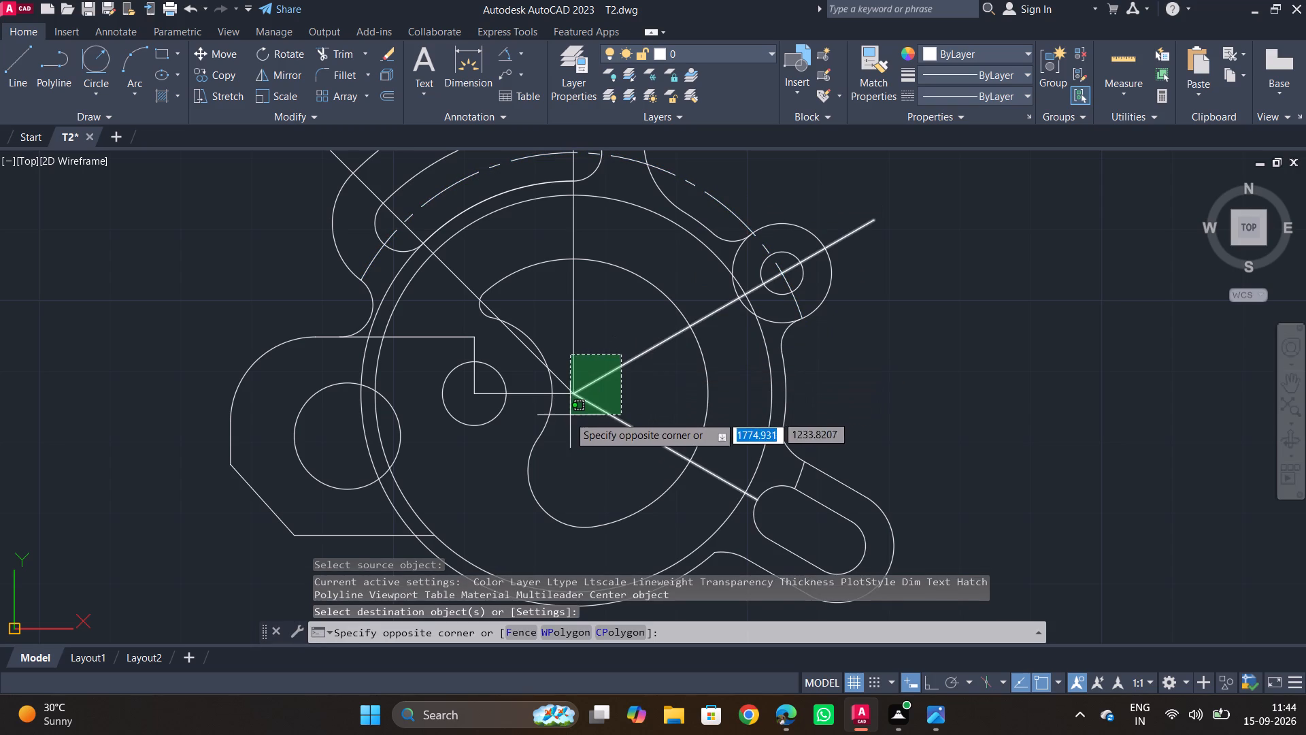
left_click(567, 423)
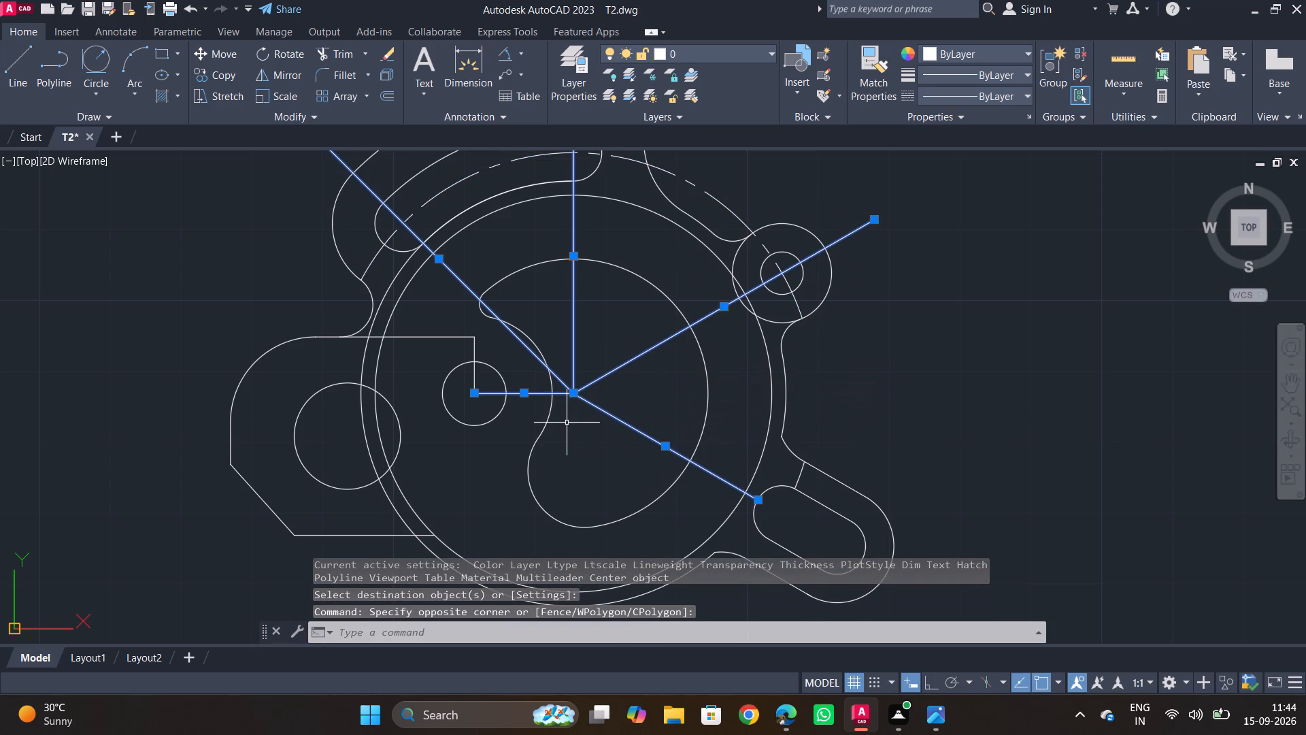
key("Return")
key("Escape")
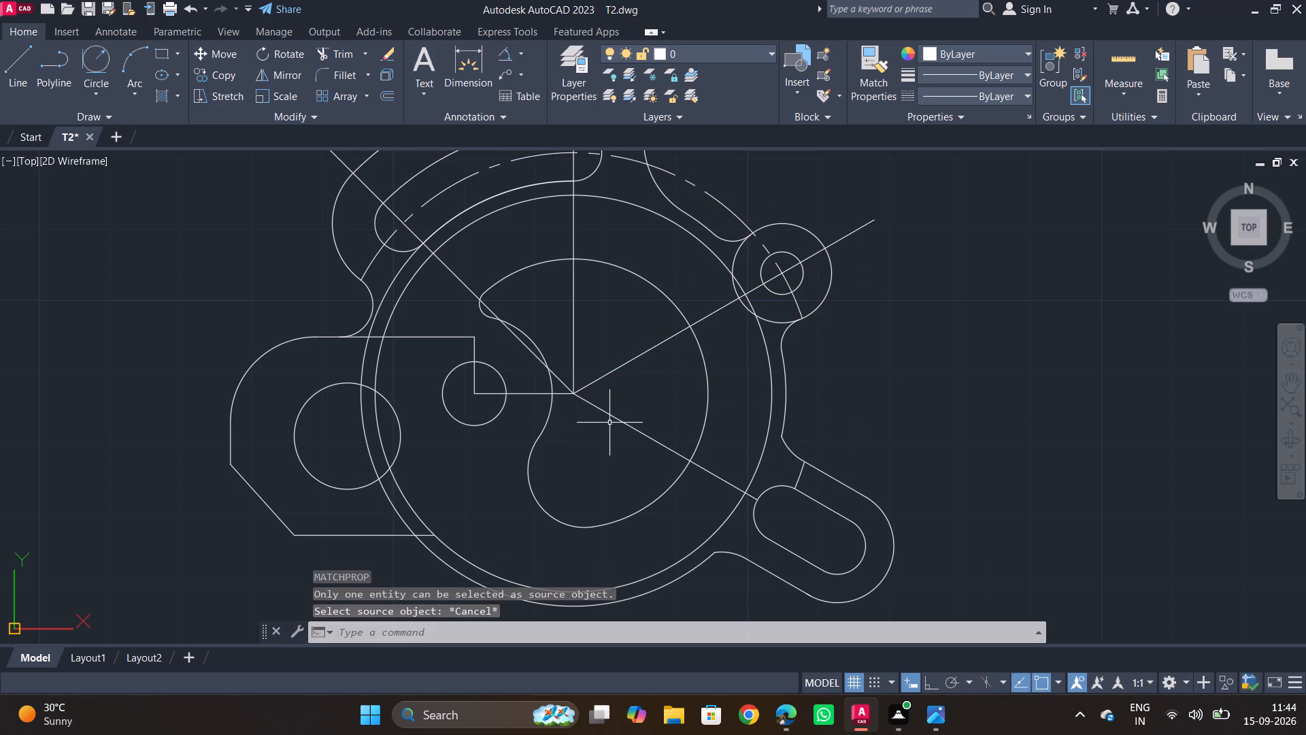
Assign the center linetype to the lines radiating from the main centre and the stepped lines joining the small hole to the left lug.
left_click_drag(612, 353, 612, 360)
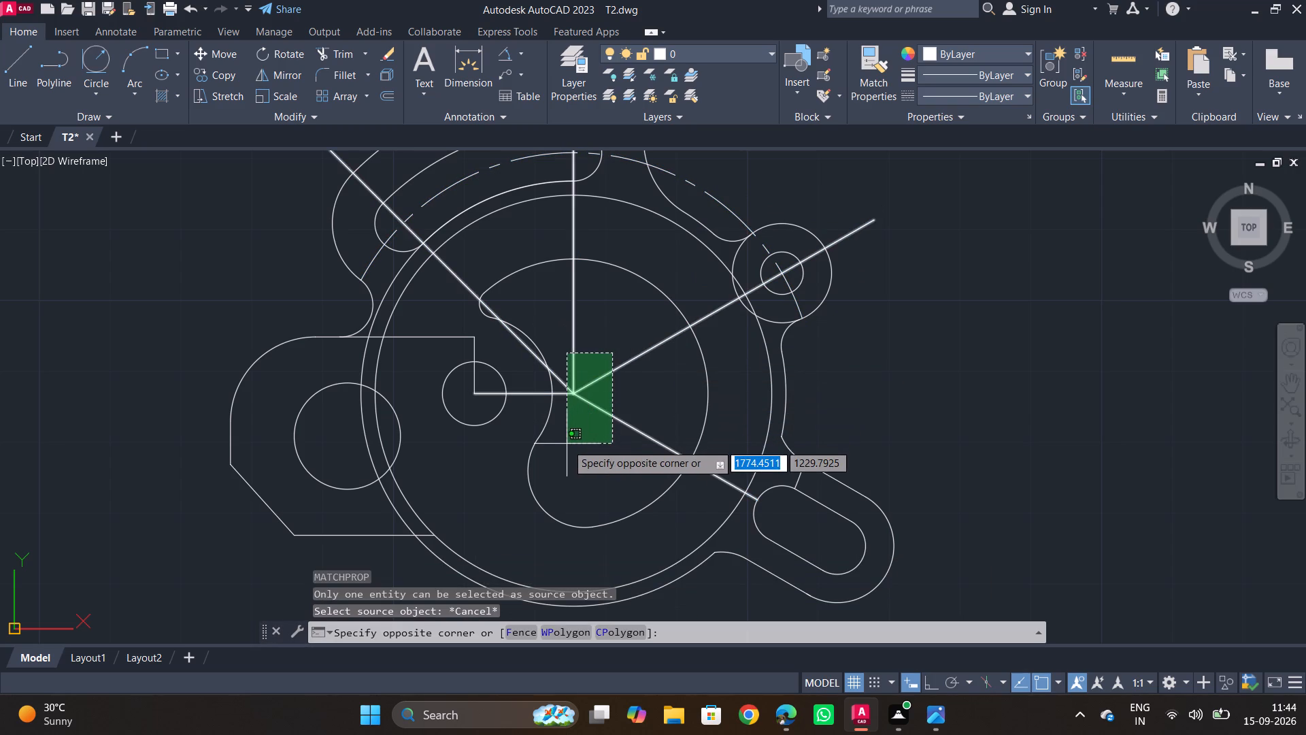
left_click(567, 444)
left_click(476, 330)
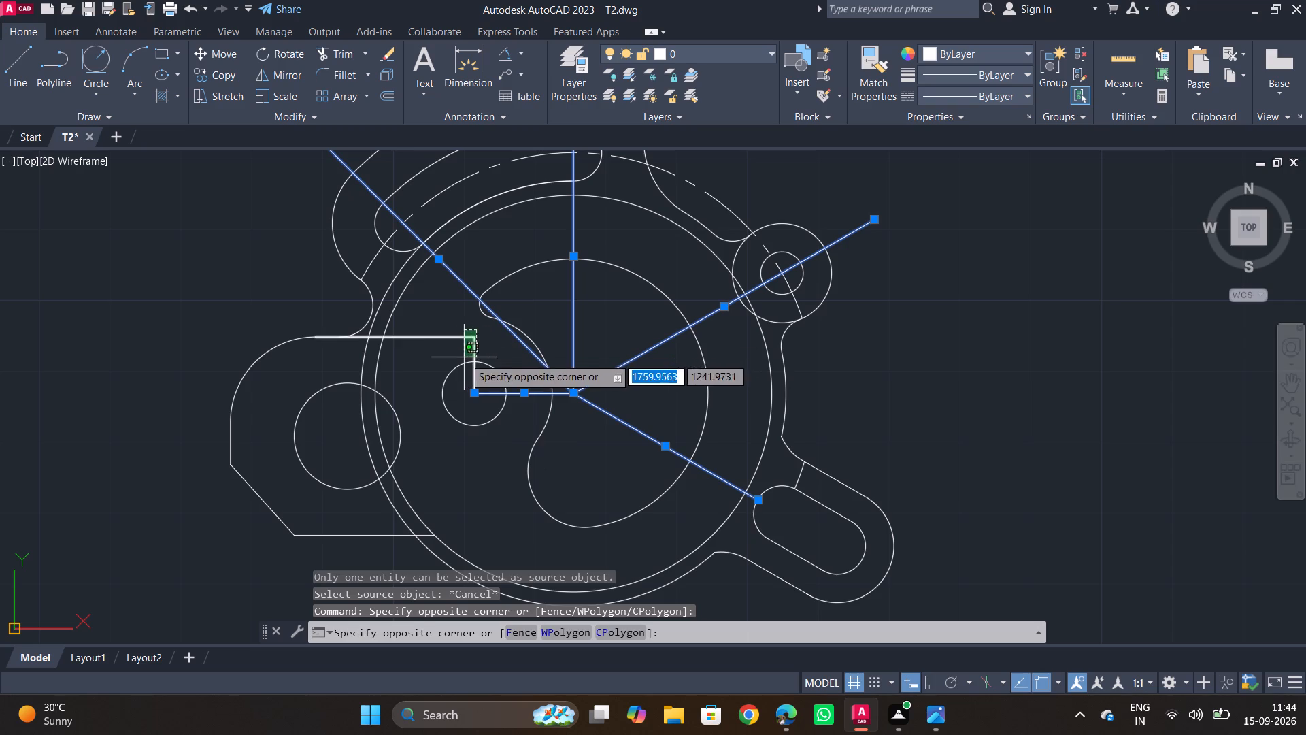
left_click(464, 357)
right_click(464, 357)
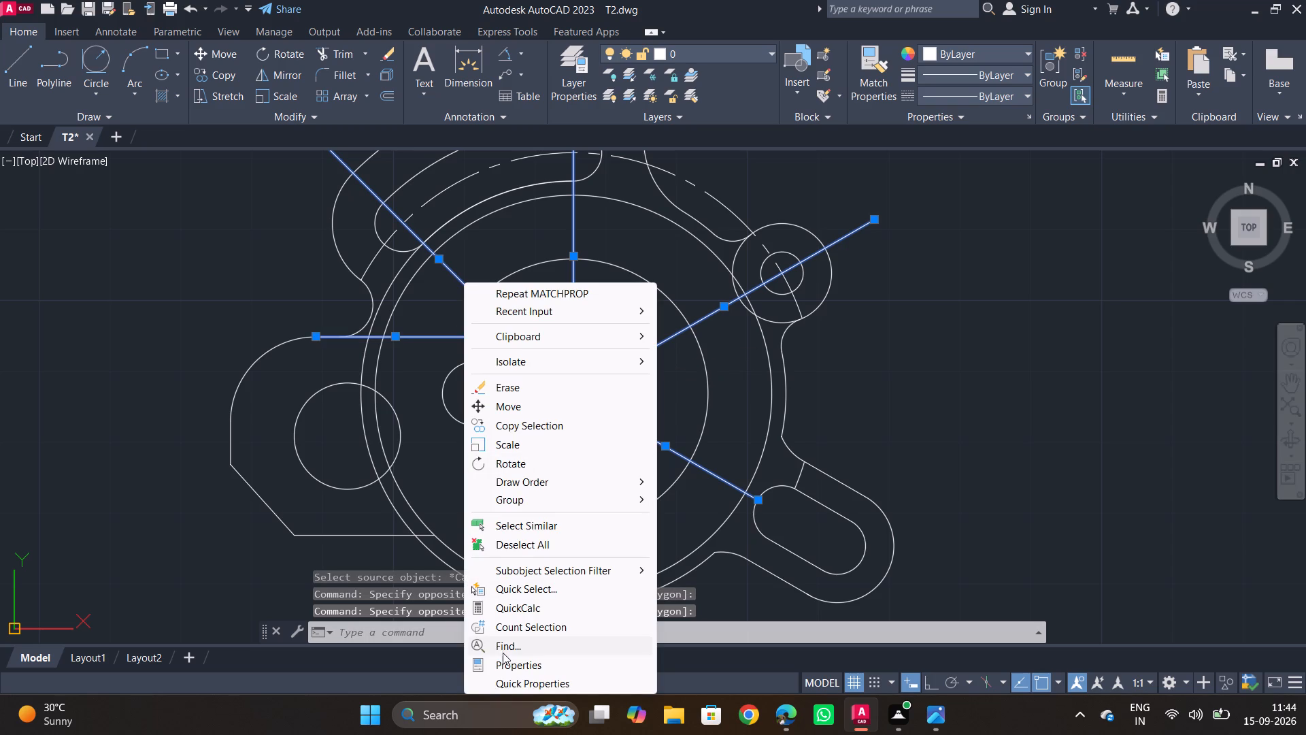
left_click(526, 666)
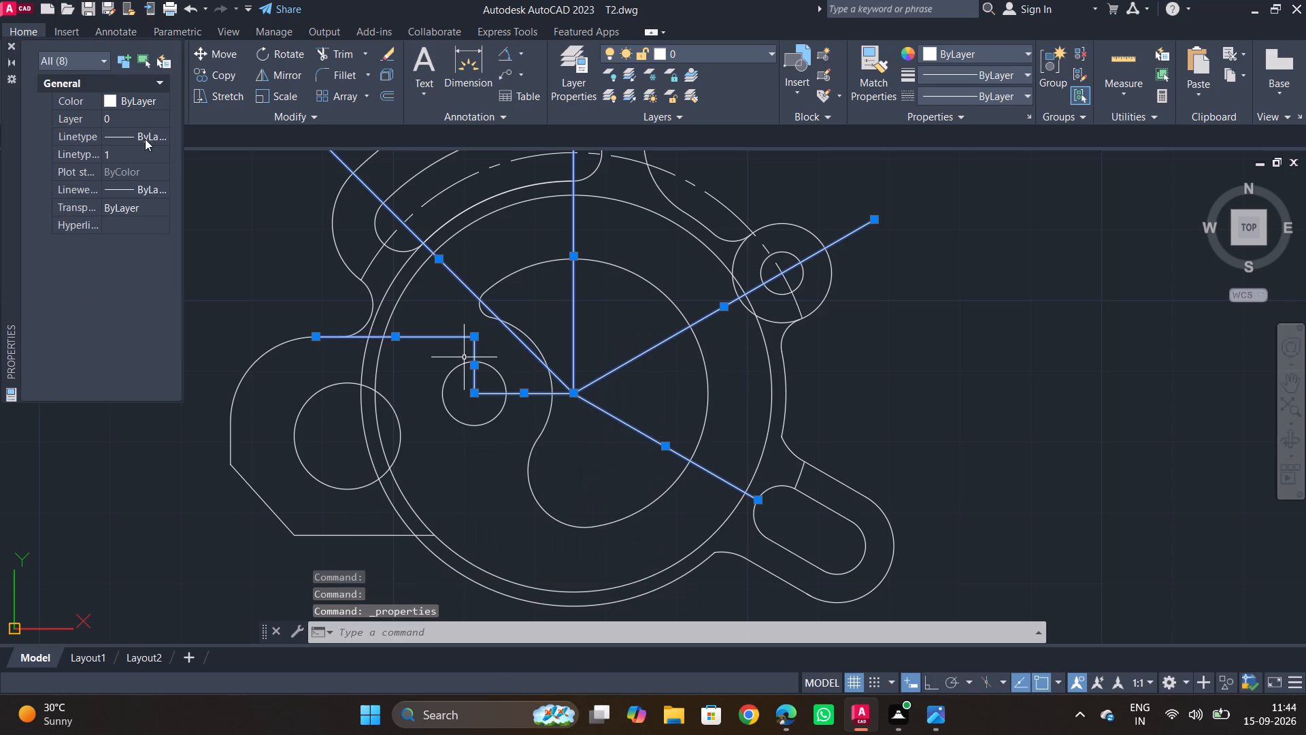
left_click(131, 141)
left_click(154, 135)
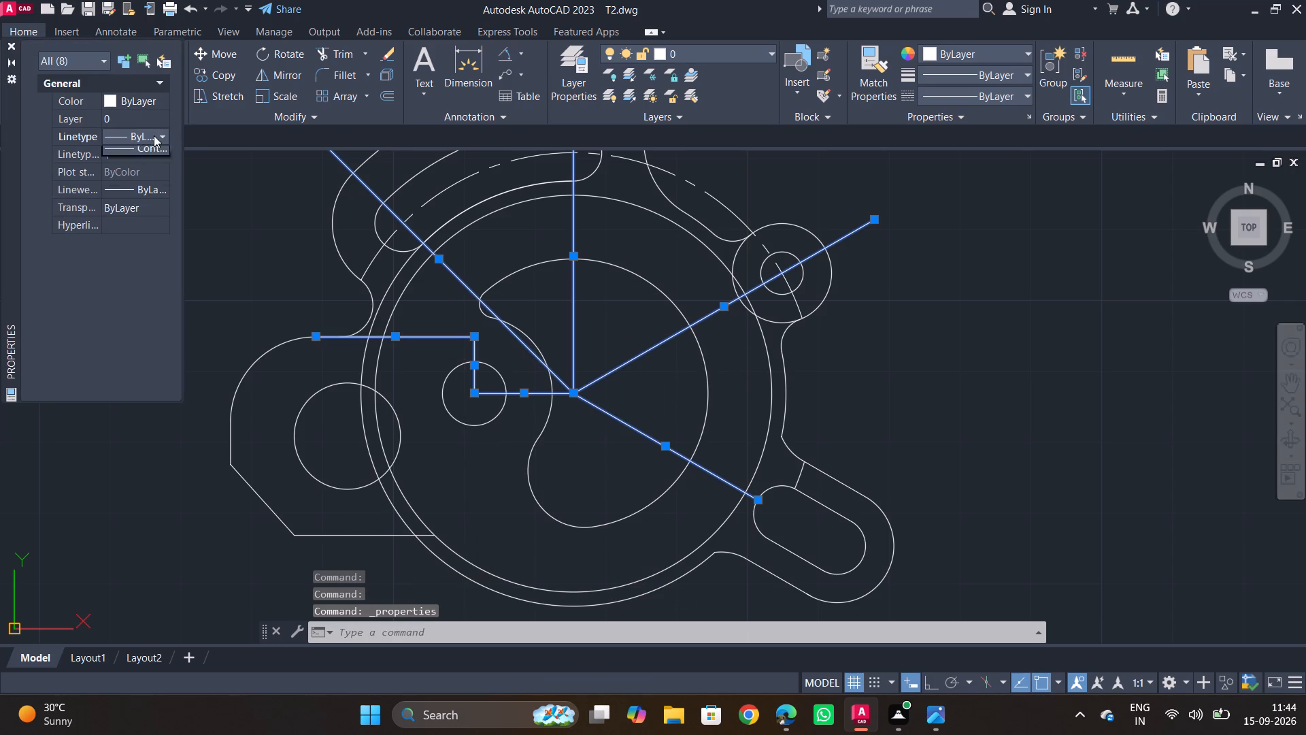
left_click(138, 184)
Set the linetype scale of the selected centrelines to 0.5 and close their properties.
left_click(140, 152)
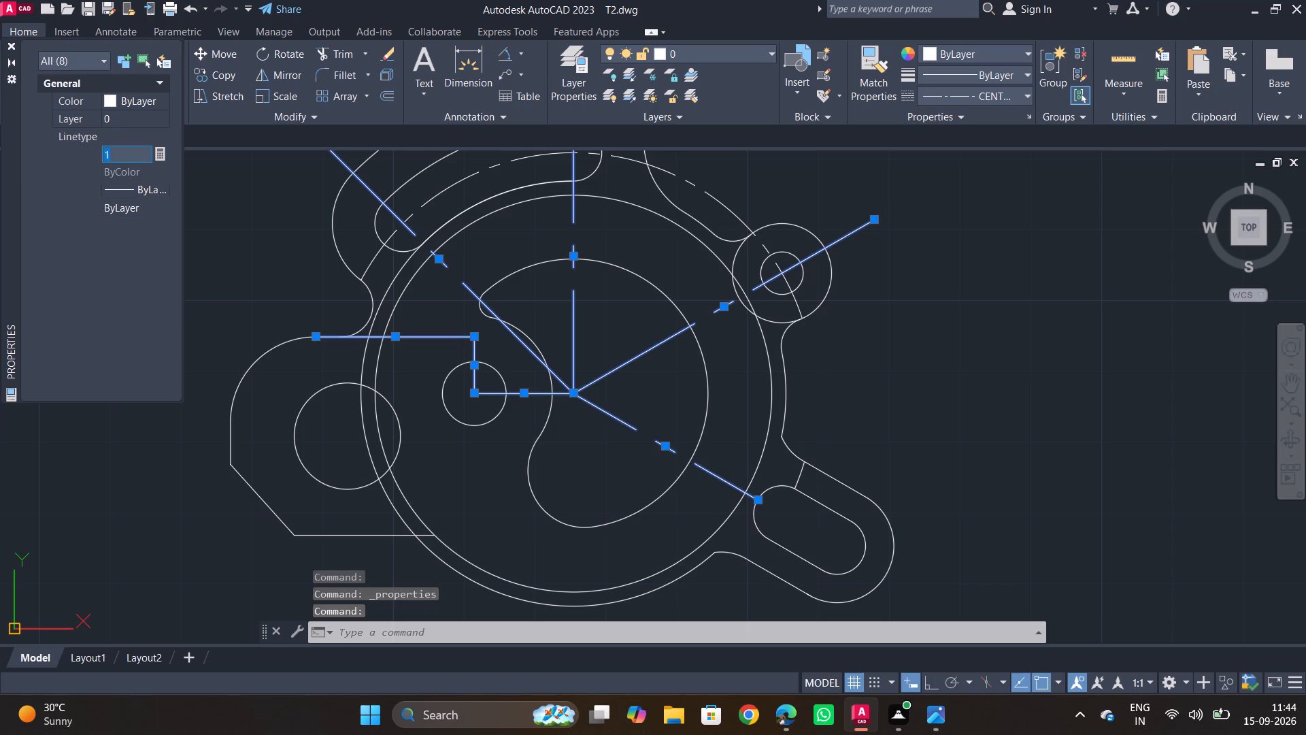
type("0.5")
key("Return")
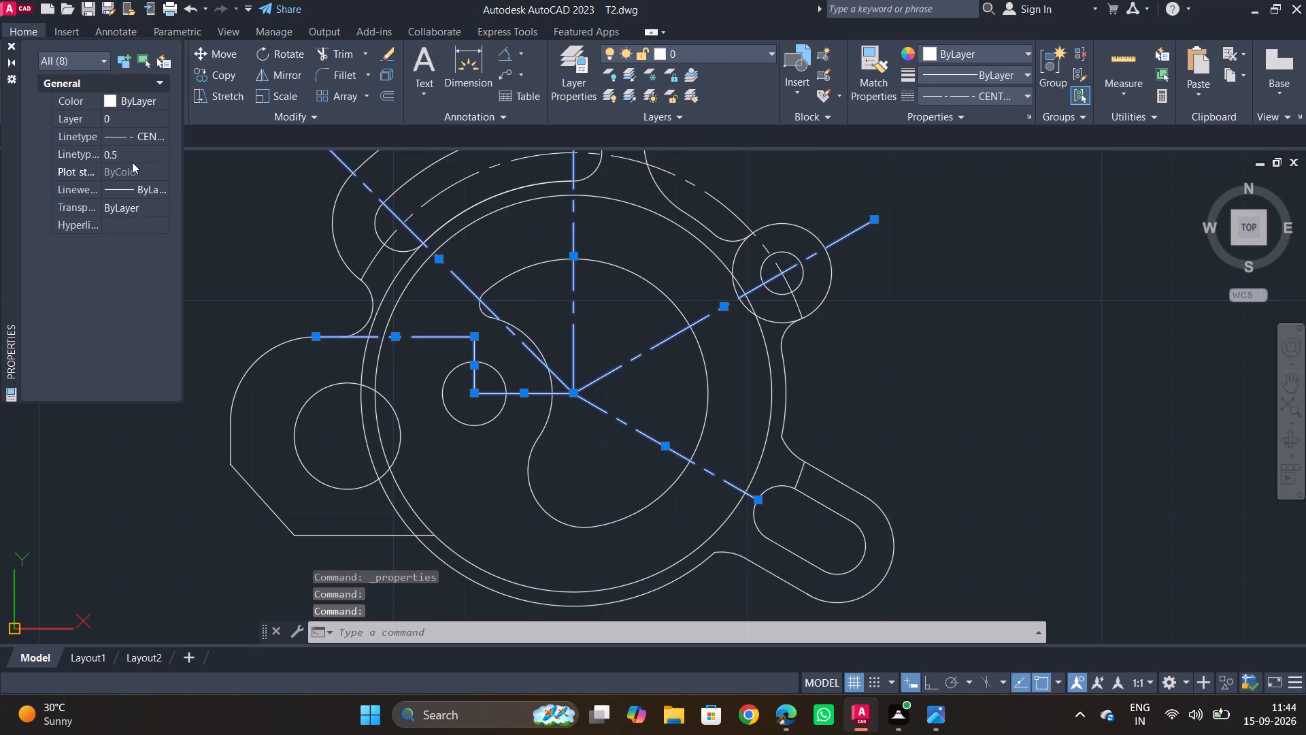
left_click(234, 225)
key("Escape")
key("Escape")
key("Escape")
key("Escape")
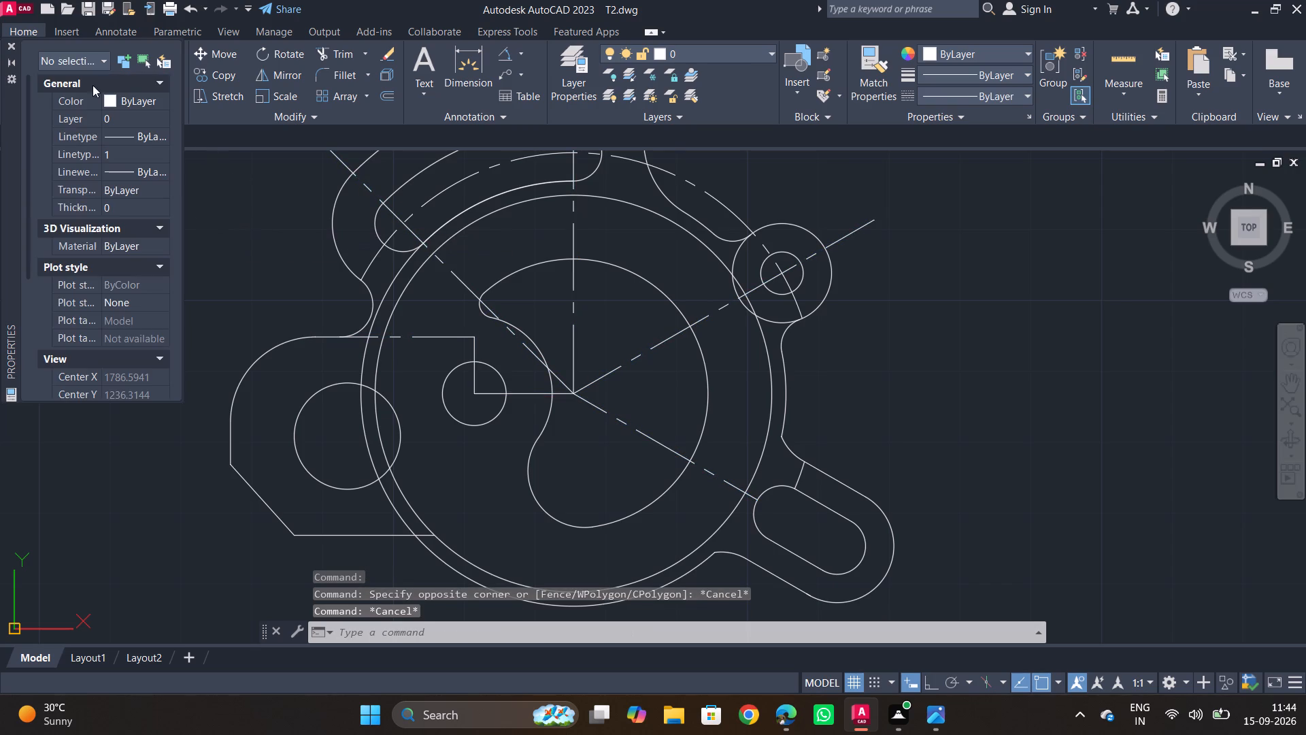
left_click(14, 46)
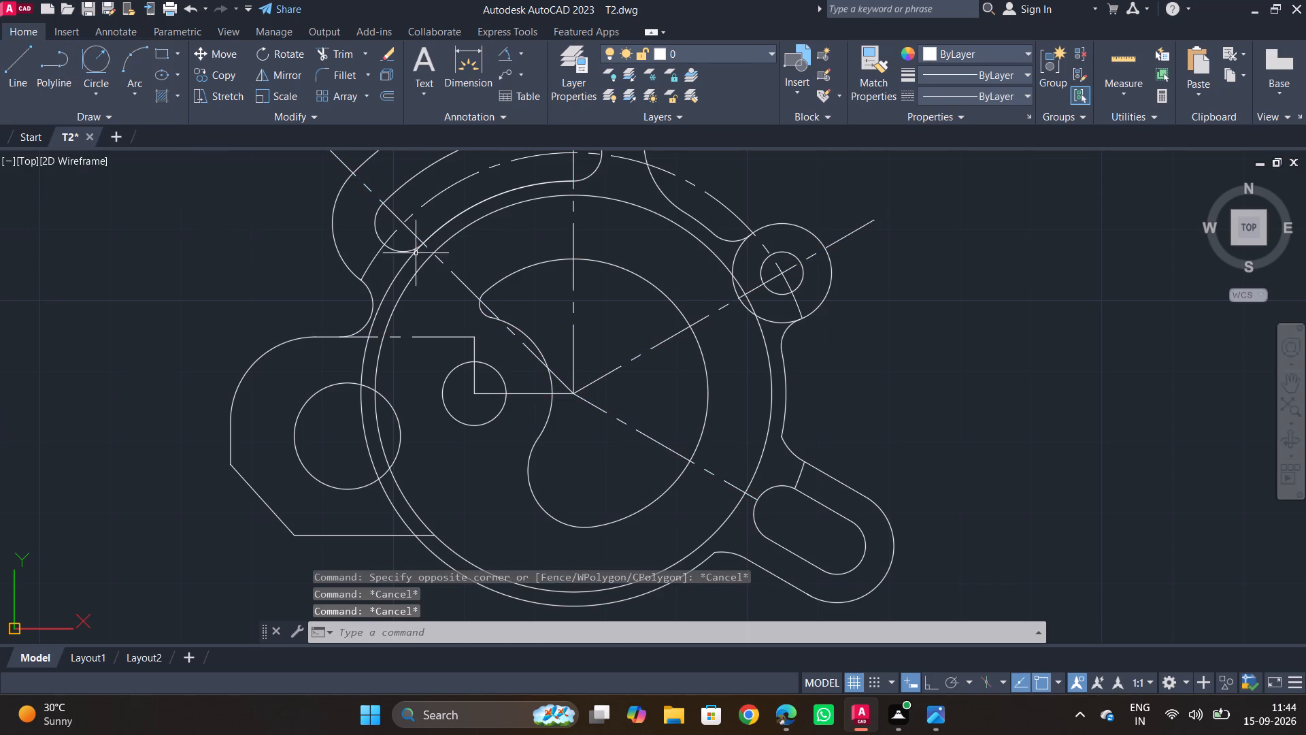
Compare the overall profile with reference exercise 294 to identify geometry that does not belong in the outline.
scroll(831, 357, "down", 1)
middle_click_drag(815, 360, 792, 375)
key("Escape")
key("alt+Tab")
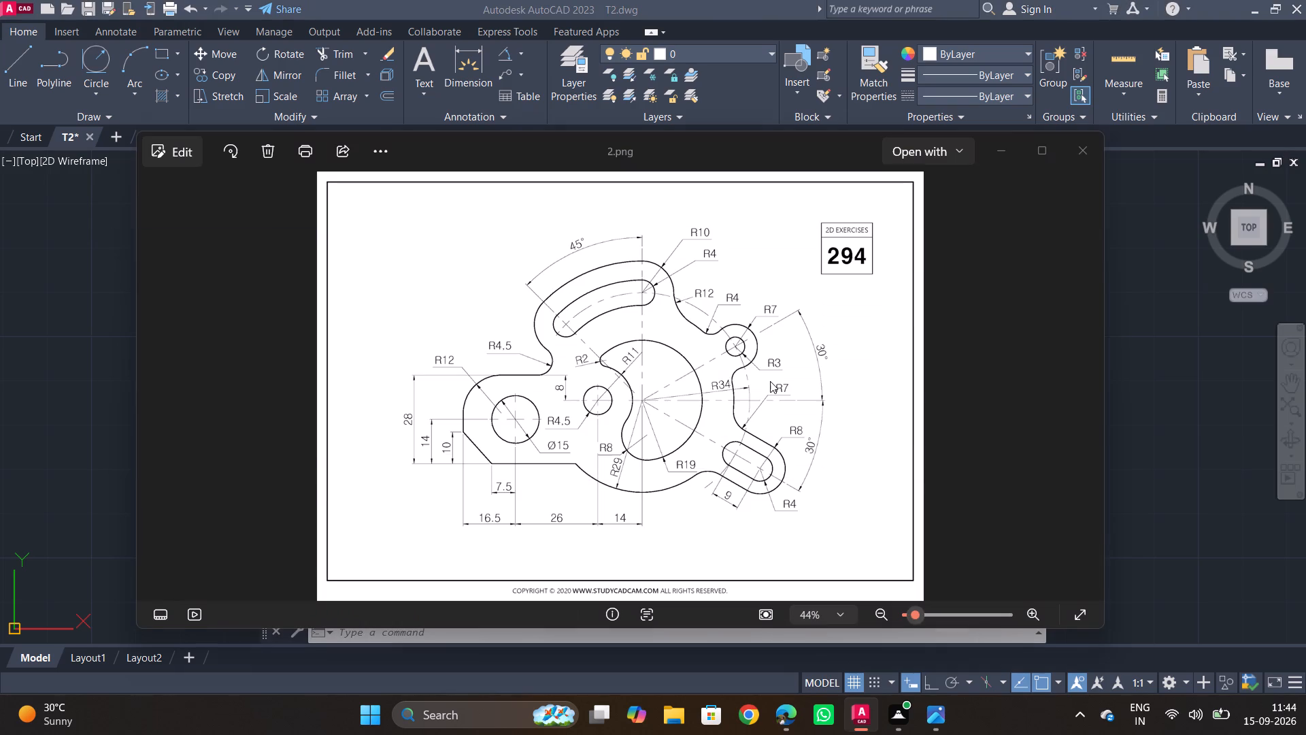
key("alt+Tab")
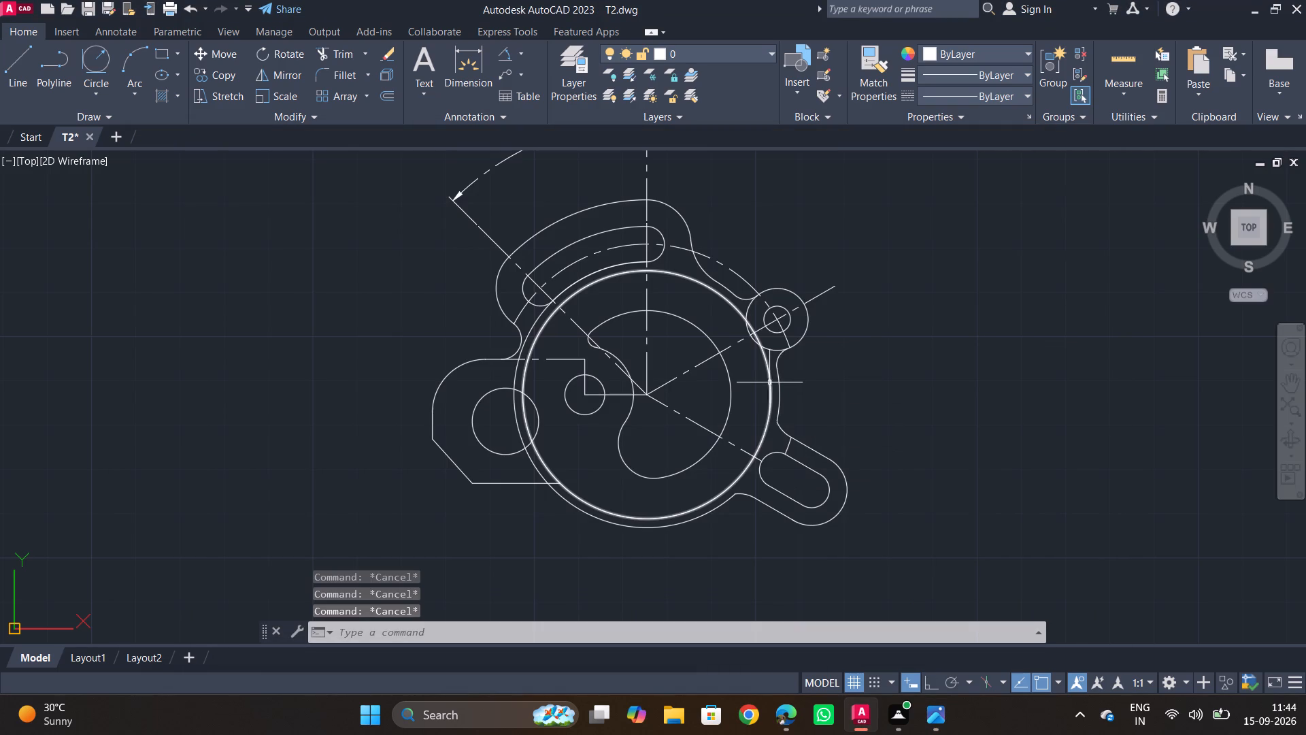
middle_click_drag(686, 399, 669, 442)
key("alt+Tab")
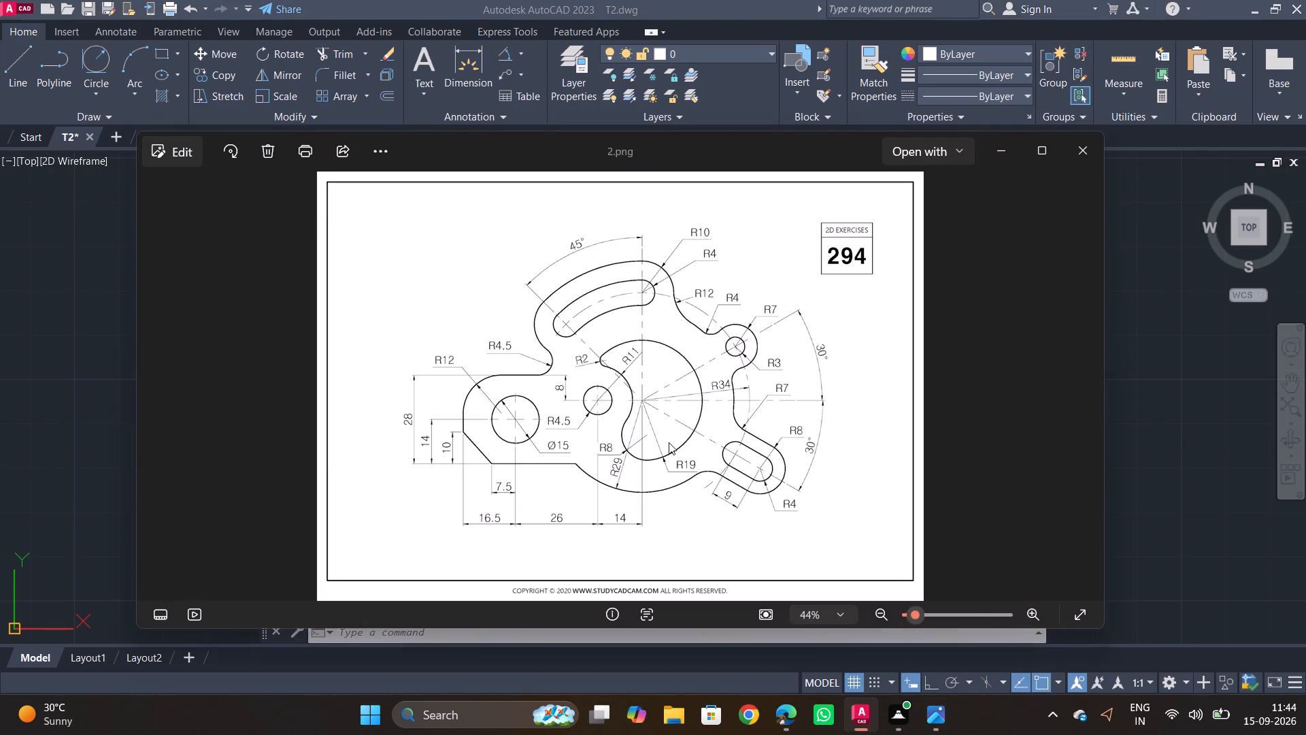
key("alt+Tab")
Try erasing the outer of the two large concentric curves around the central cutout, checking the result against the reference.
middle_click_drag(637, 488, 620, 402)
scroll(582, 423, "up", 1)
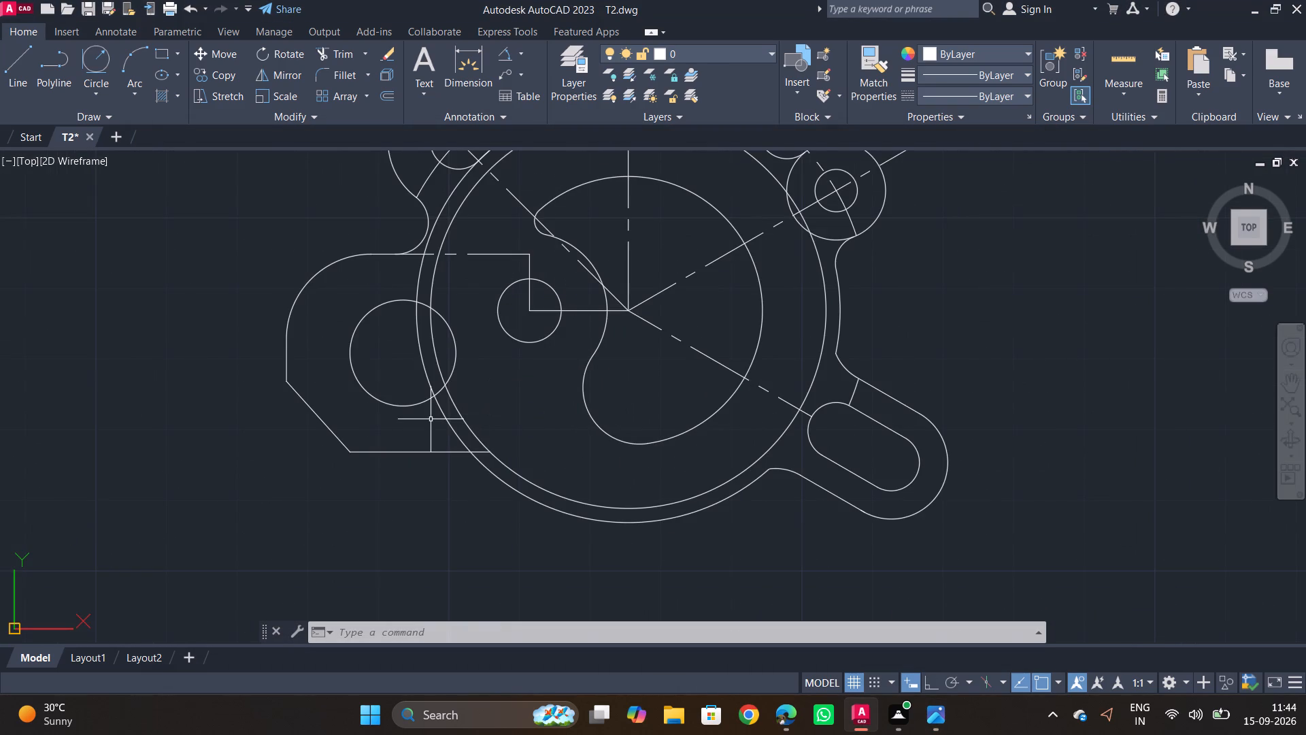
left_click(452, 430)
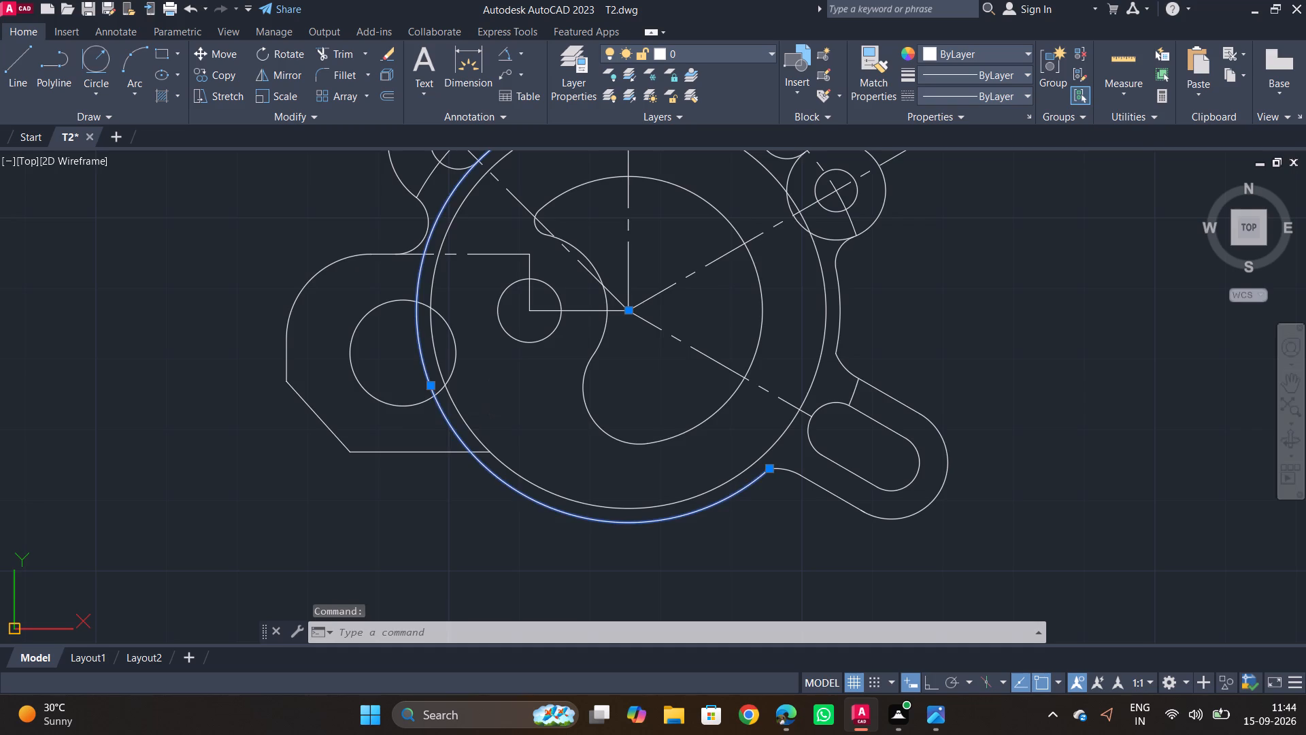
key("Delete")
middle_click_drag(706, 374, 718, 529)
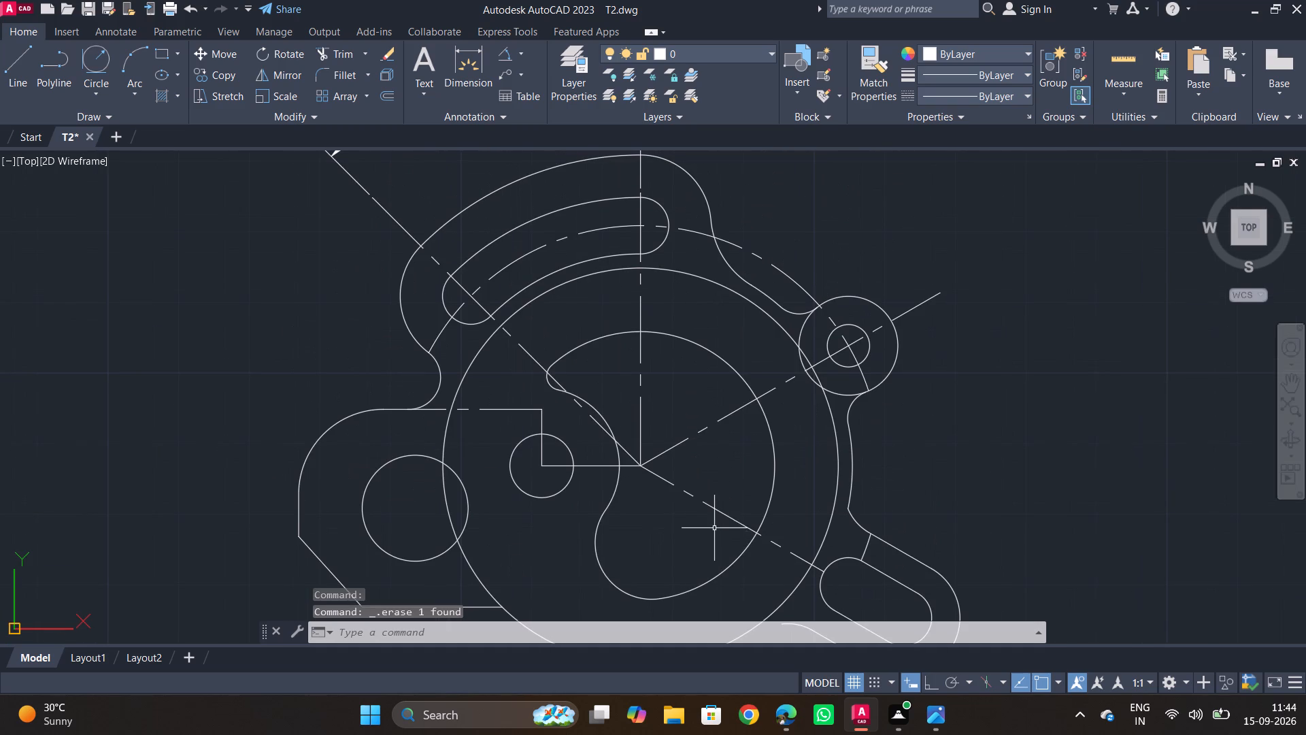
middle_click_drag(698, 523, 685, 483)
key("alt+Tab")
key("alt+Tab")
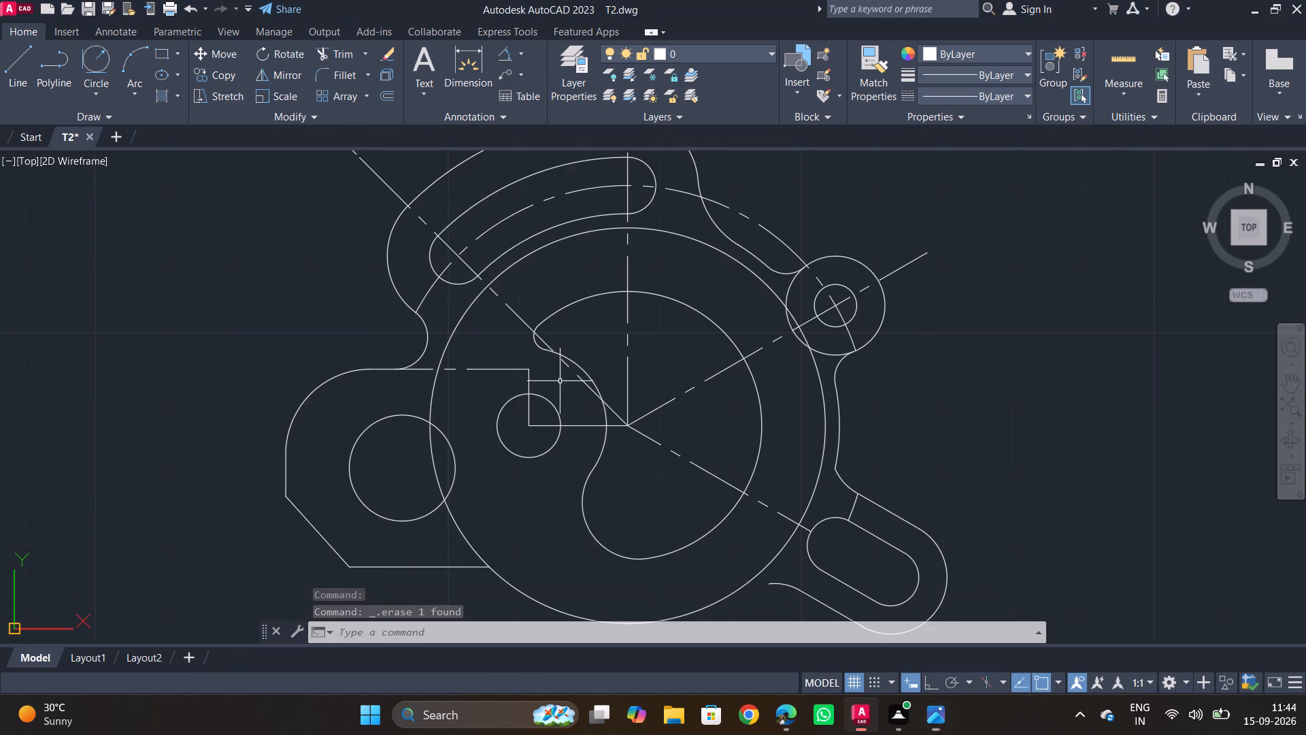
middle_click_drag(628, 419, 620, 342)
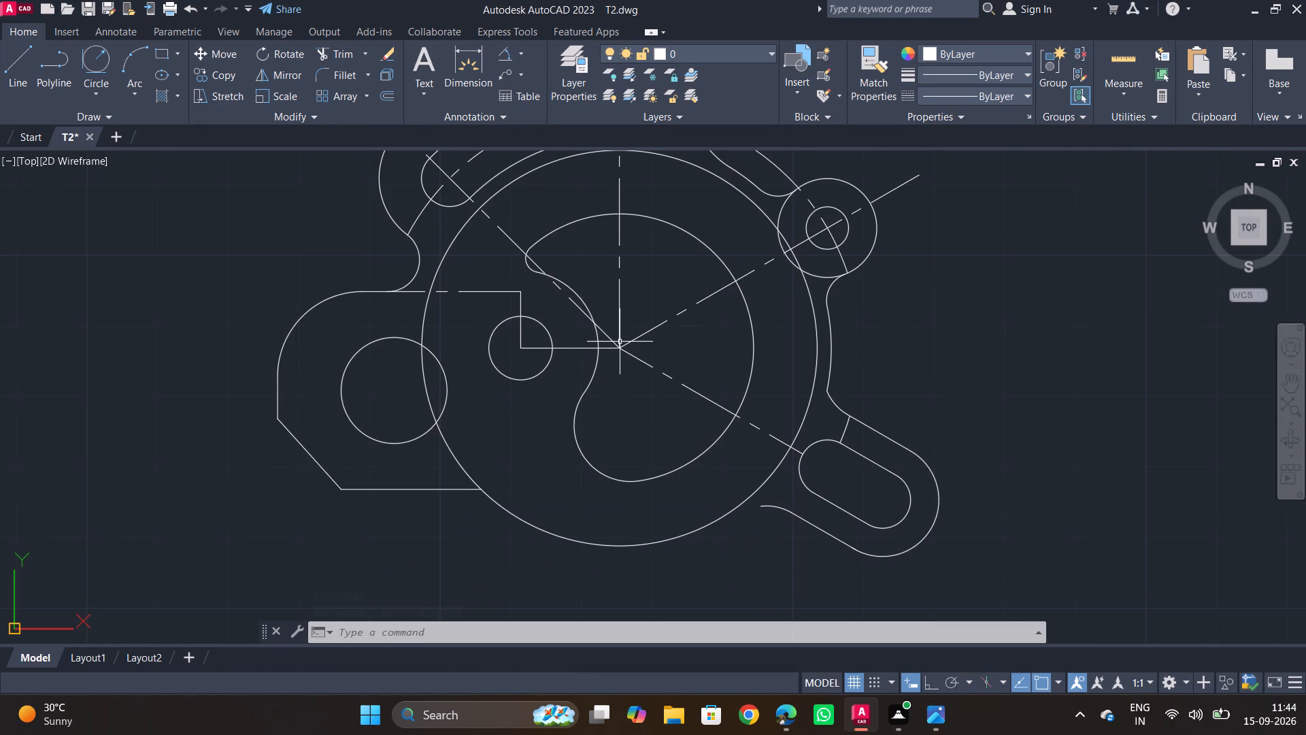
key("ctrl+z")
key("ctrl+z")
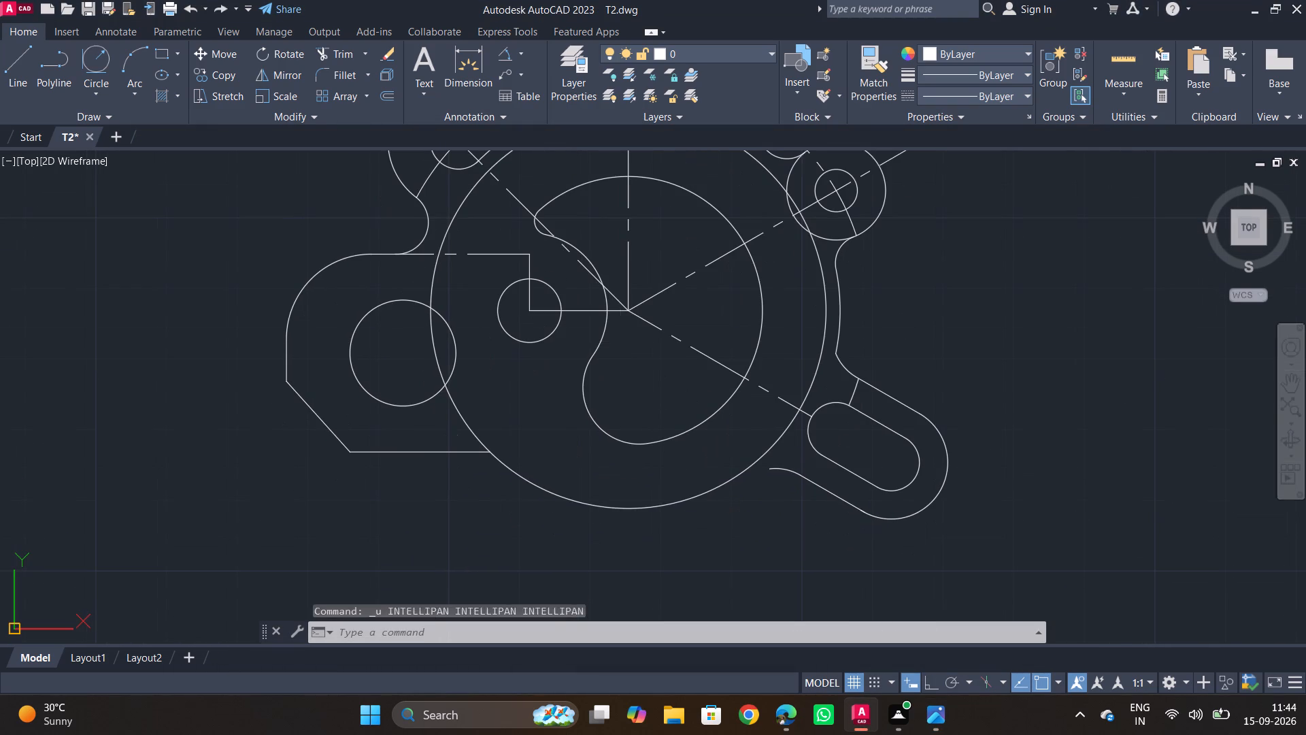
Erase the inner of the two large concentric curves around the central cutout.
left_click(713, 491)
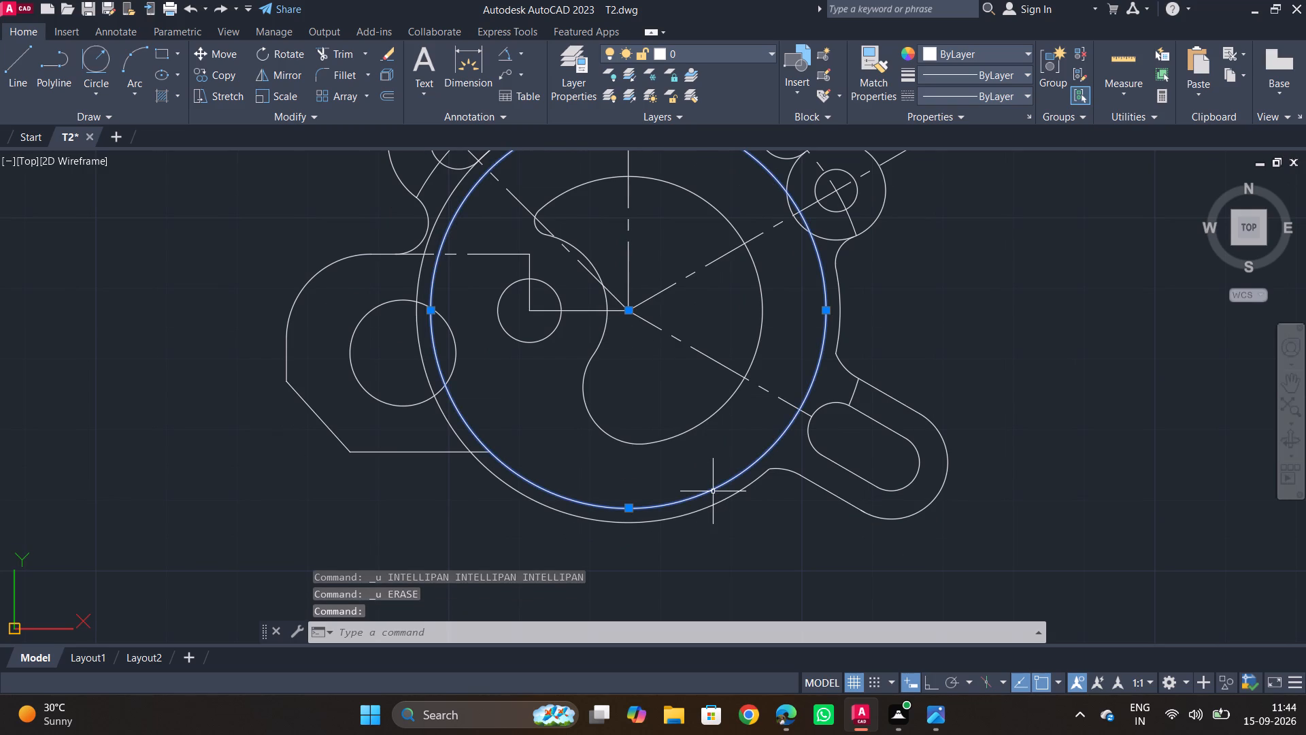
key("Delete")
Trim the left lobe's bottom edge where it overruns the large outer curve, and trim the curve's portion crossing the lobe.
type("tr")
key("space")
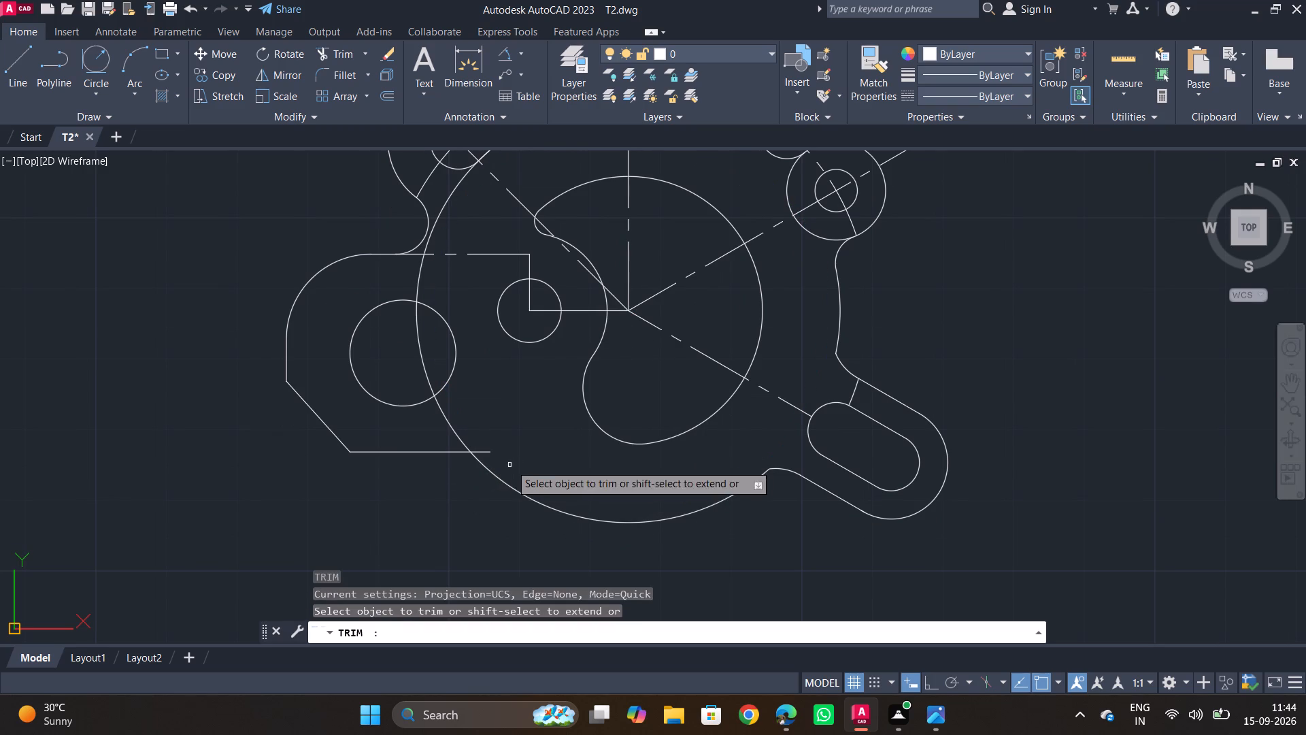
left_click(488, 455)
left_click(484, 442)
left_click_drag(466, 416, 400, 427)
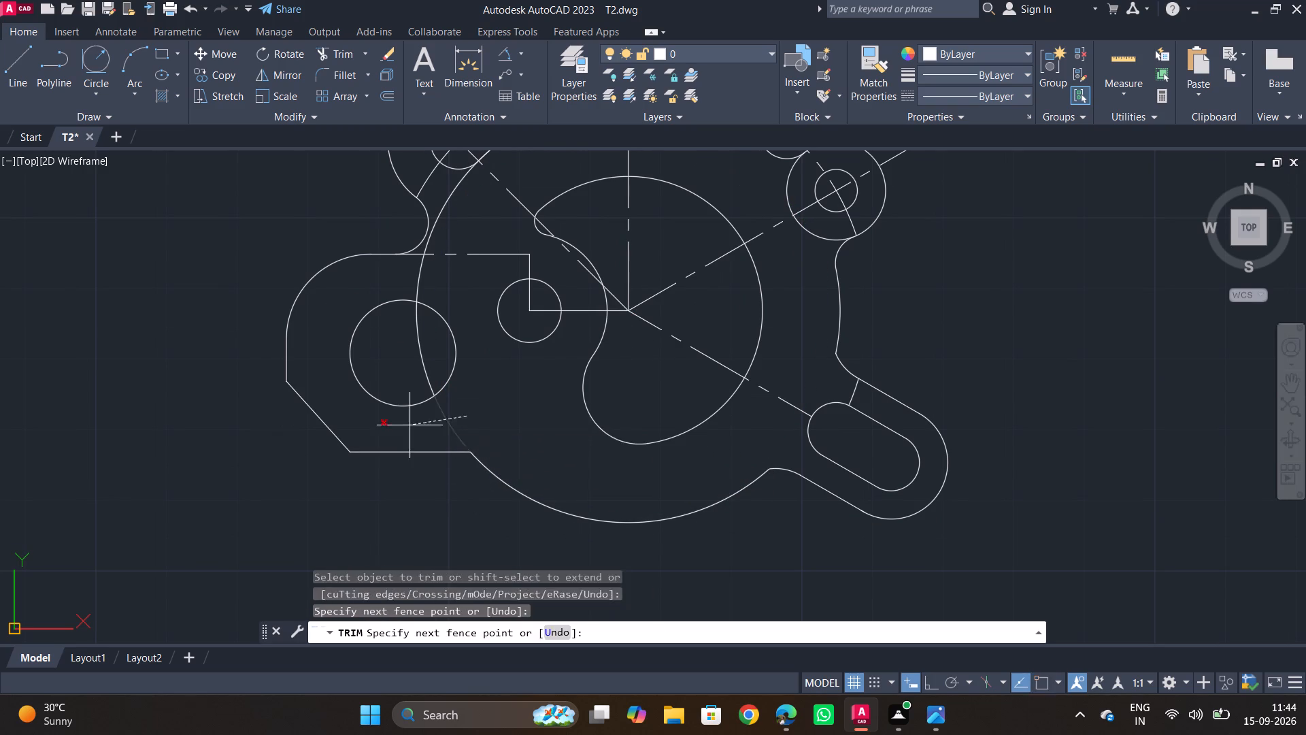
left_click(378, 429)
key("Escape")
Check reference exercise 294 and erase the leftover large arc running from the left lobe's hole to the curved slot.
key("alt+Tab")
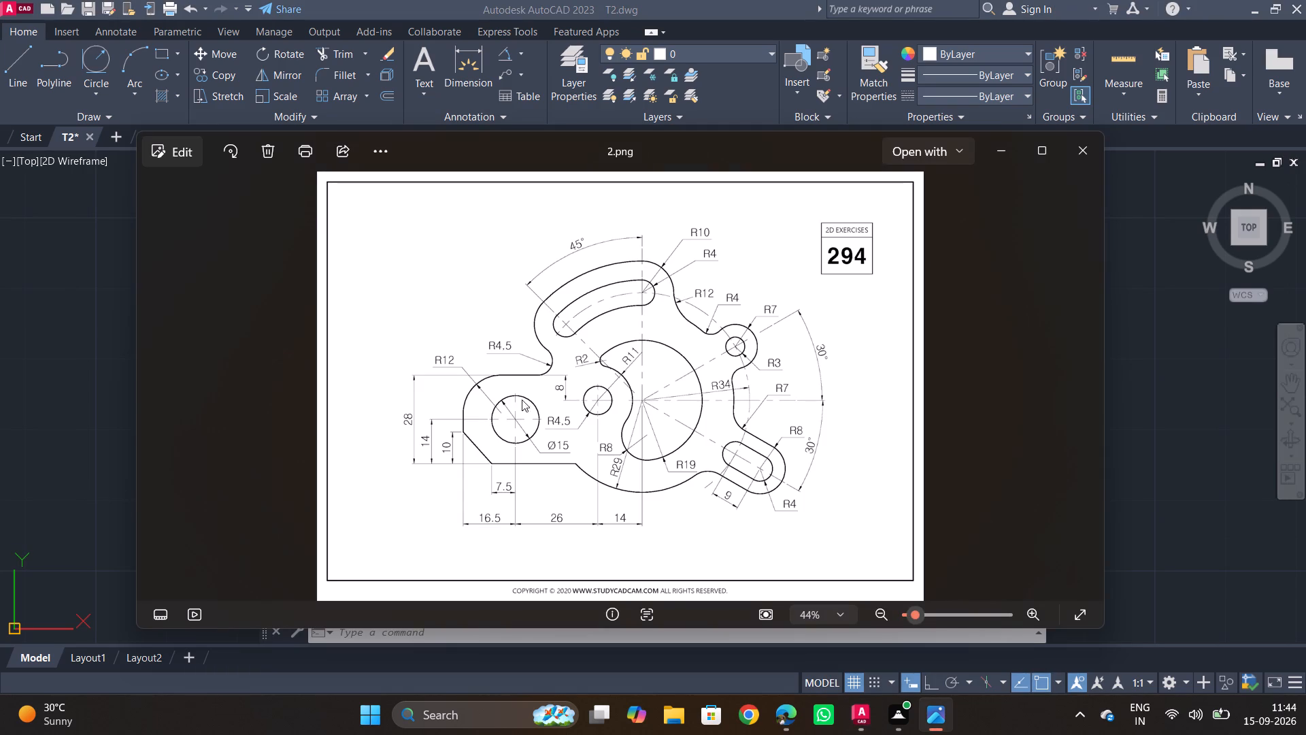
key("alt+Tab")
middle_click_drag(683, 306, 693, 497)
middle_click_drag(534, 396, 558, 348)
left_click(487, 340)
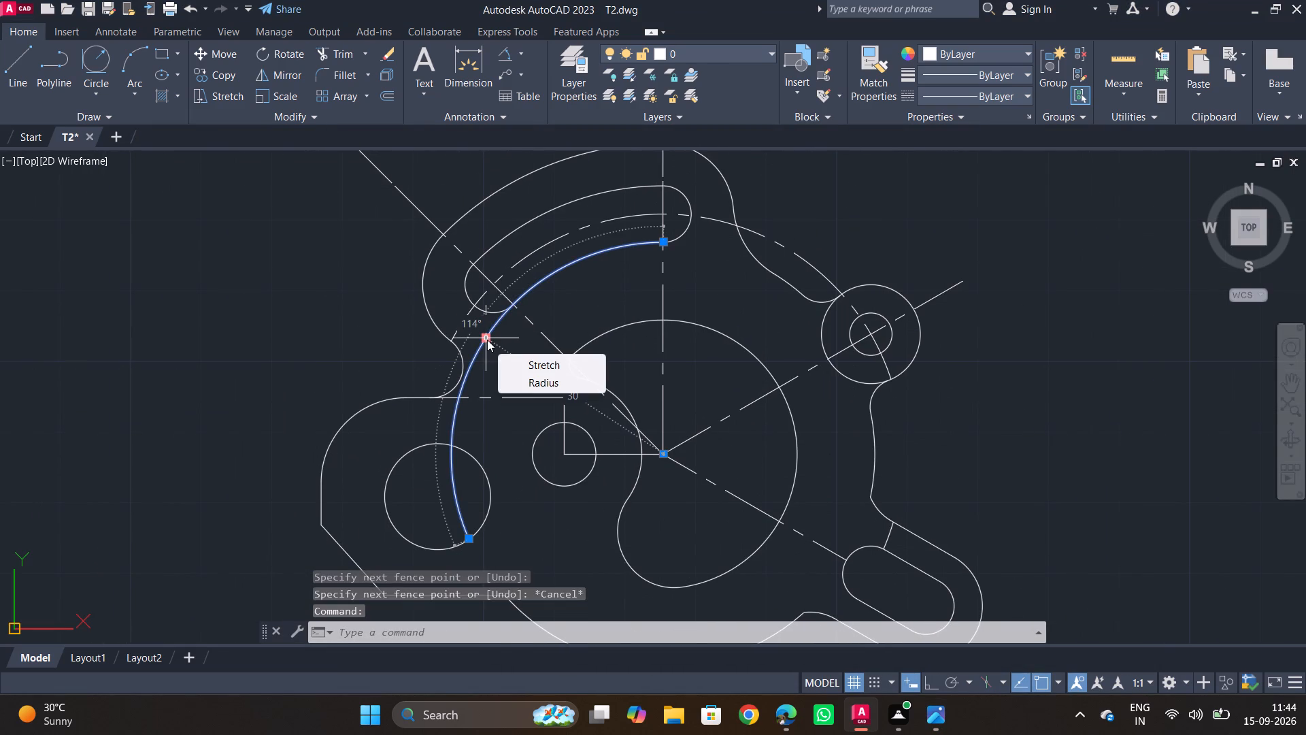
key("Delete")
key("Delete")
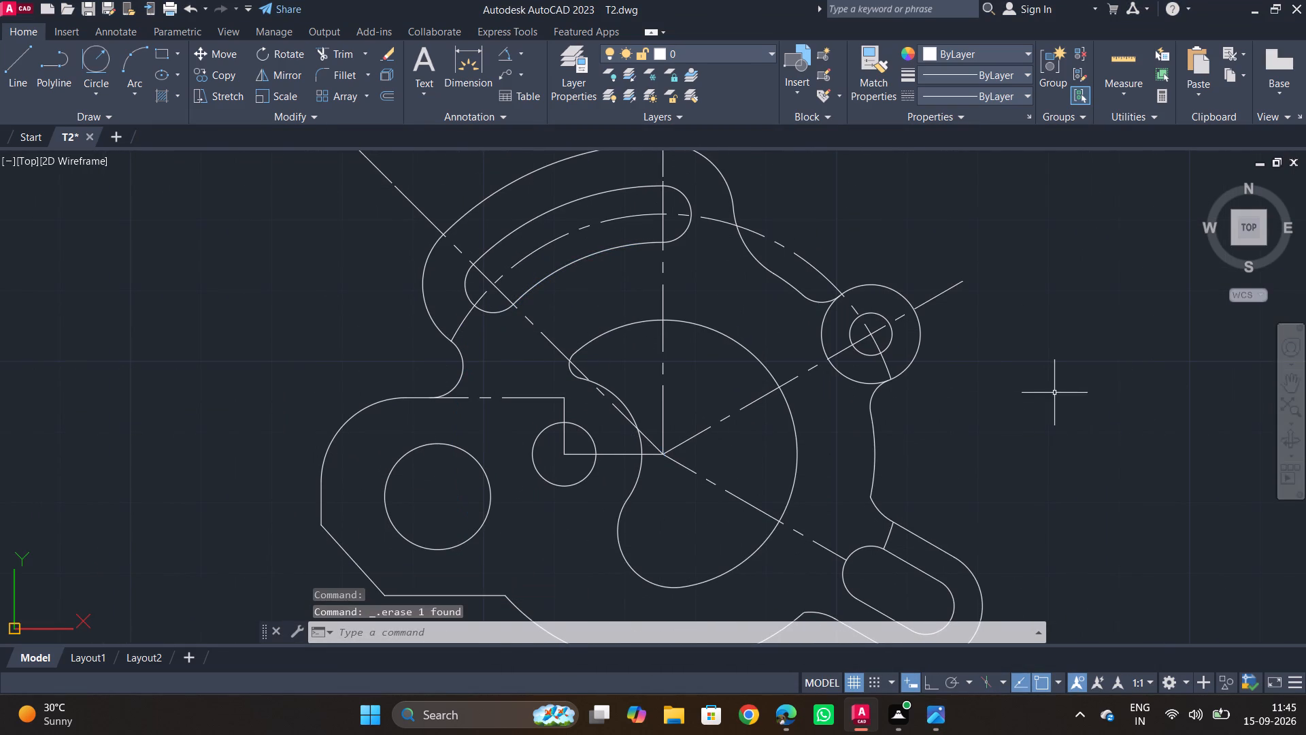
Compare the cleaned-up profile with reference exercise 294 and review which dimensions it calls for.
middle_click_drag(717, 366, 676, 281)
key("Escape")
key("Escape")
key("Escape")
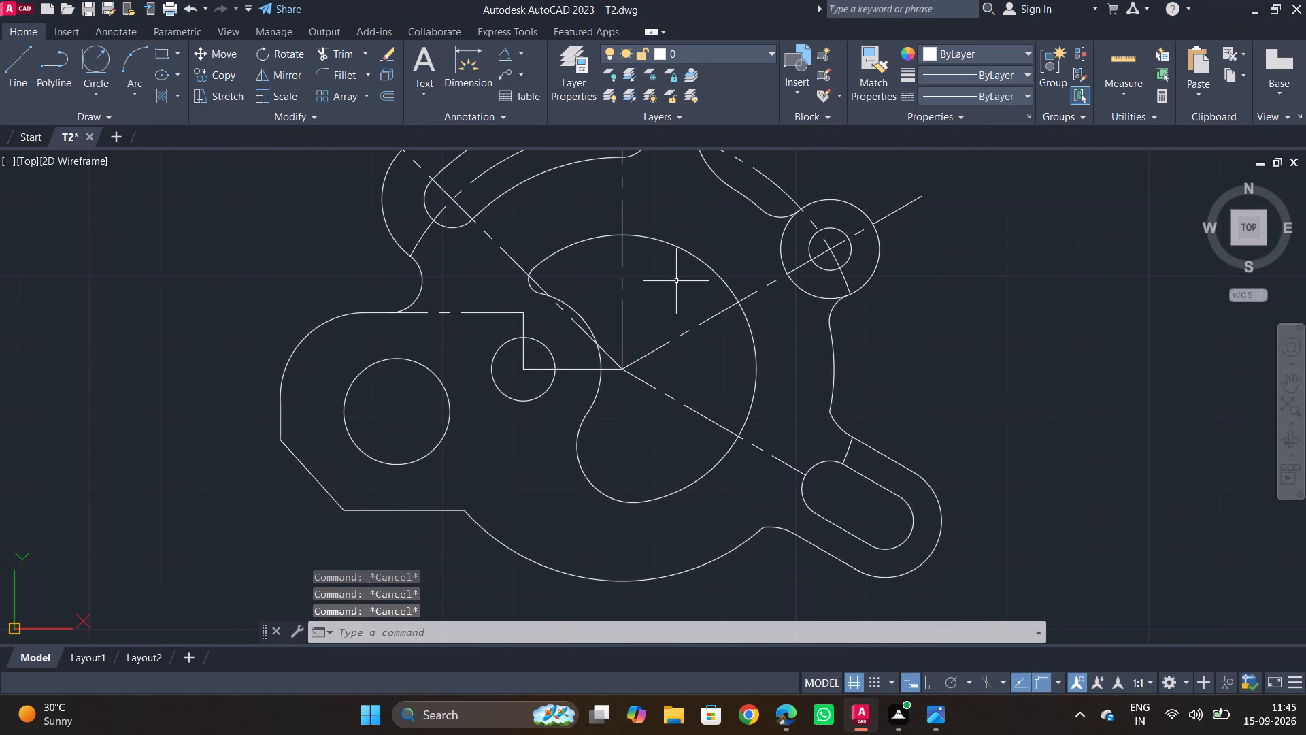
key("alt+Tab")
key("alt+Tab")
scroll(765, 358, "down", 1)
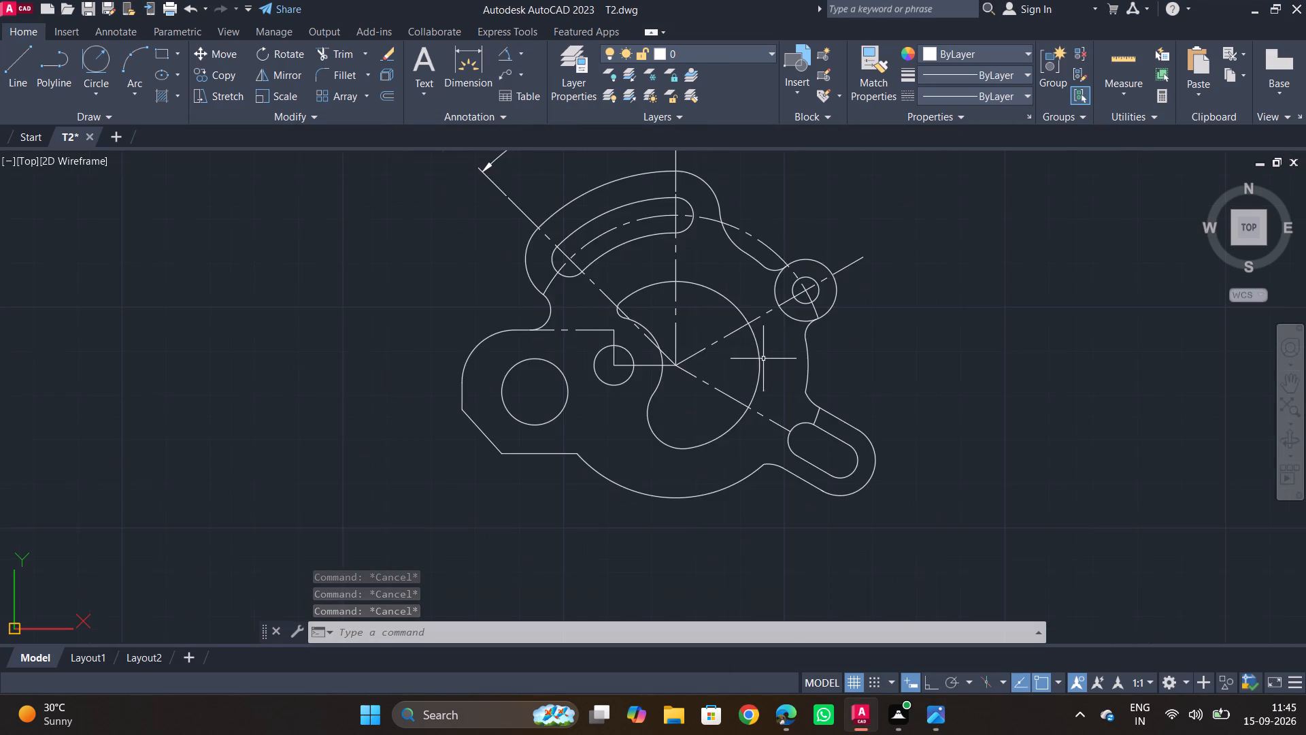
middle_click_drag(754, 355, 728, 453)
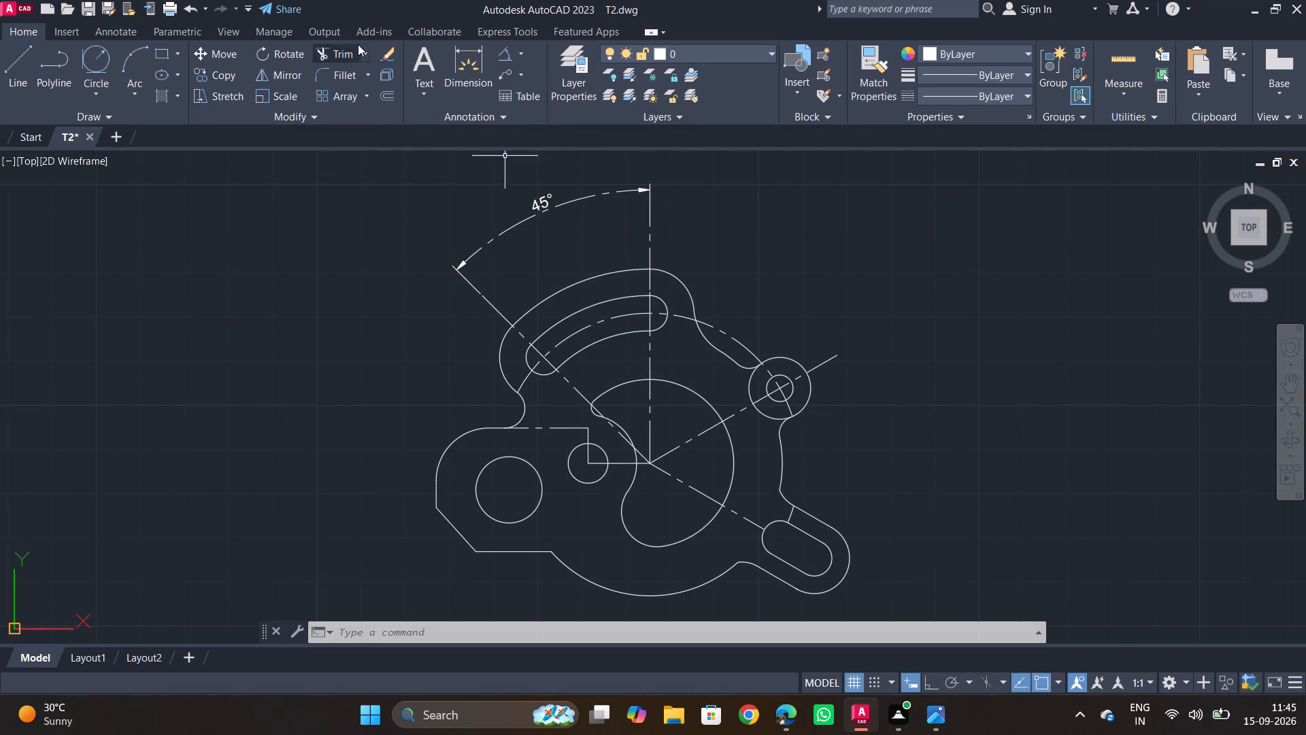
key("alt+Tab")
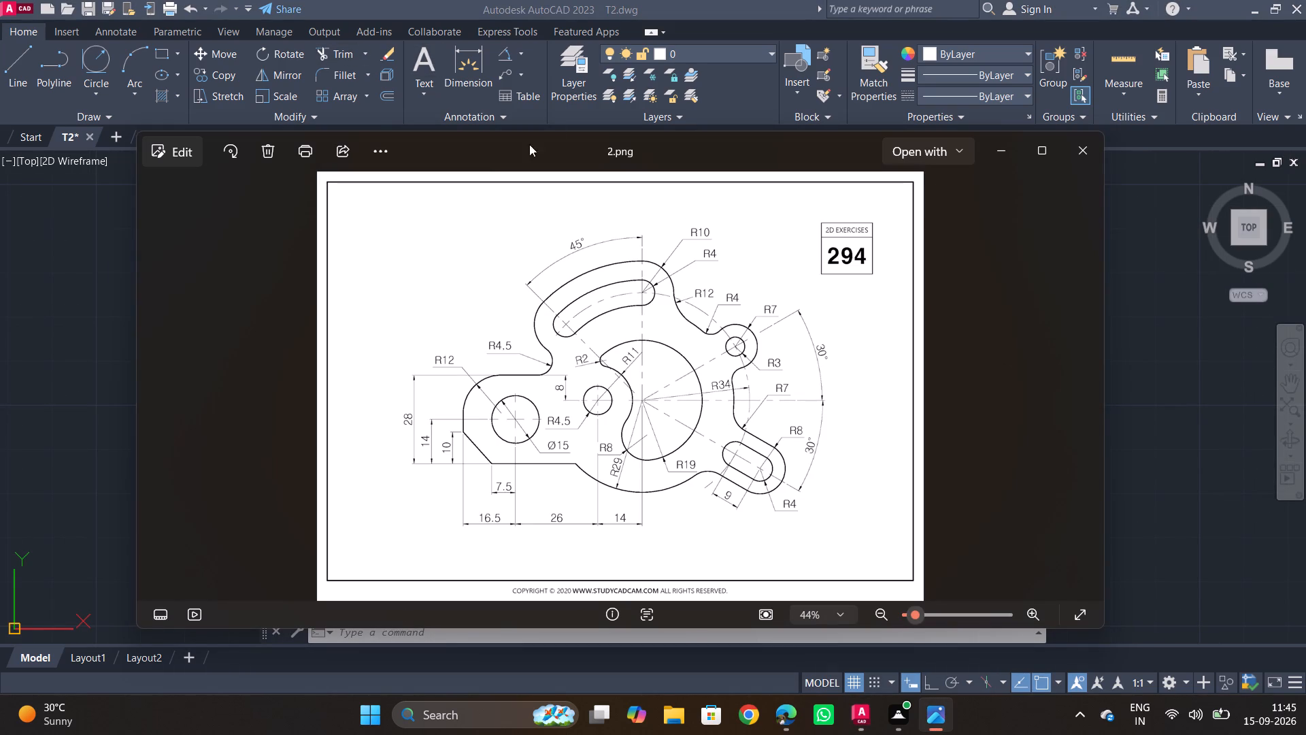
key("alt+Tab")
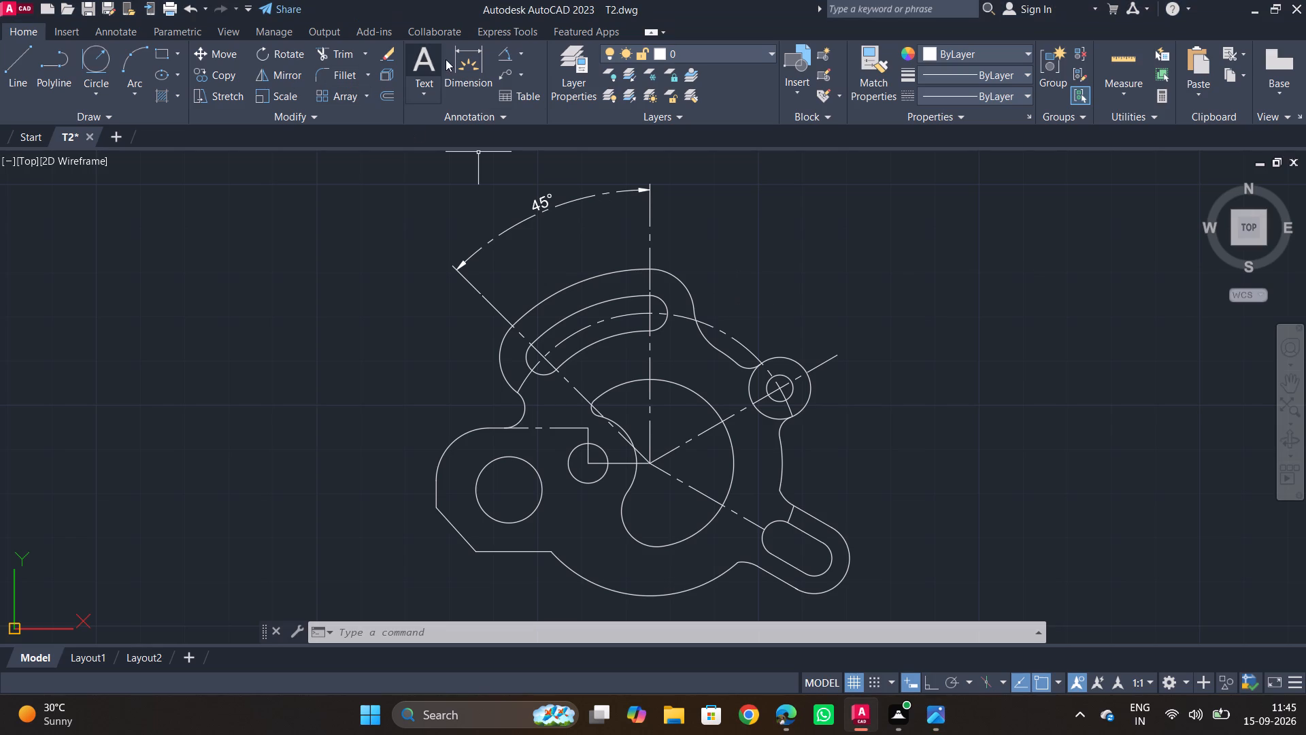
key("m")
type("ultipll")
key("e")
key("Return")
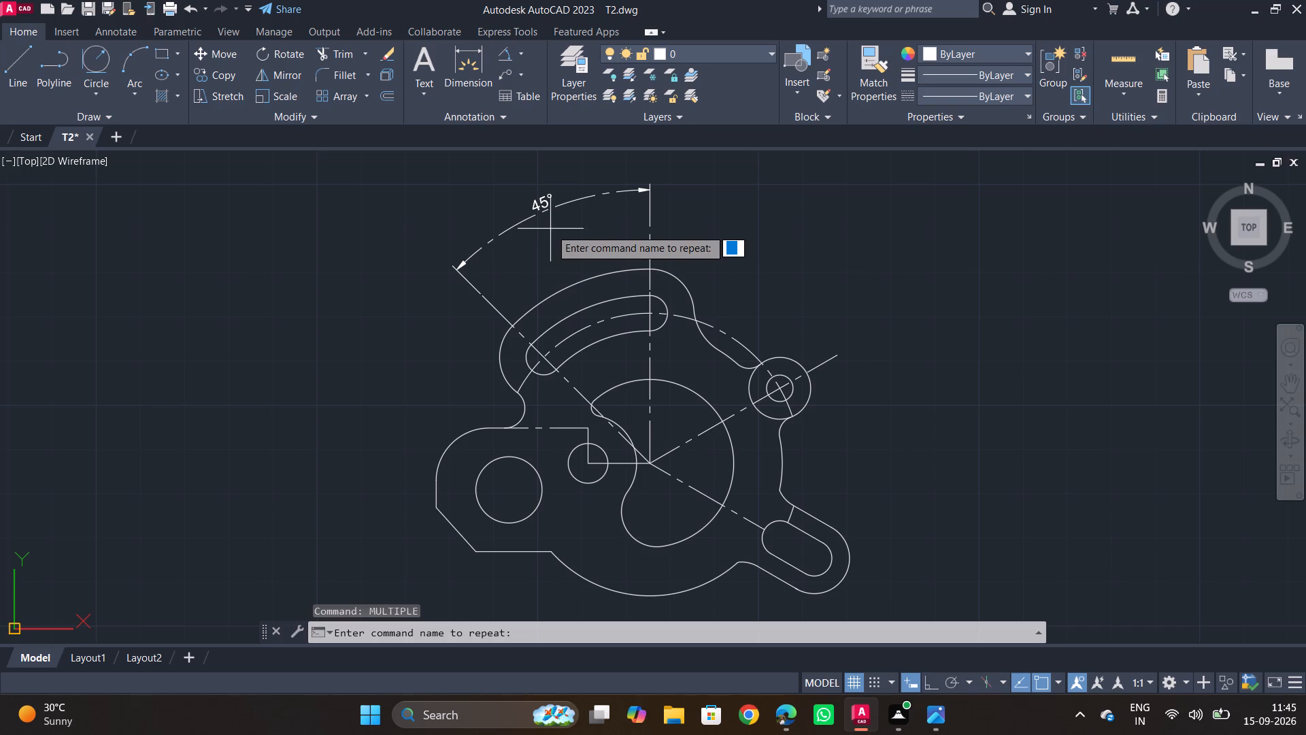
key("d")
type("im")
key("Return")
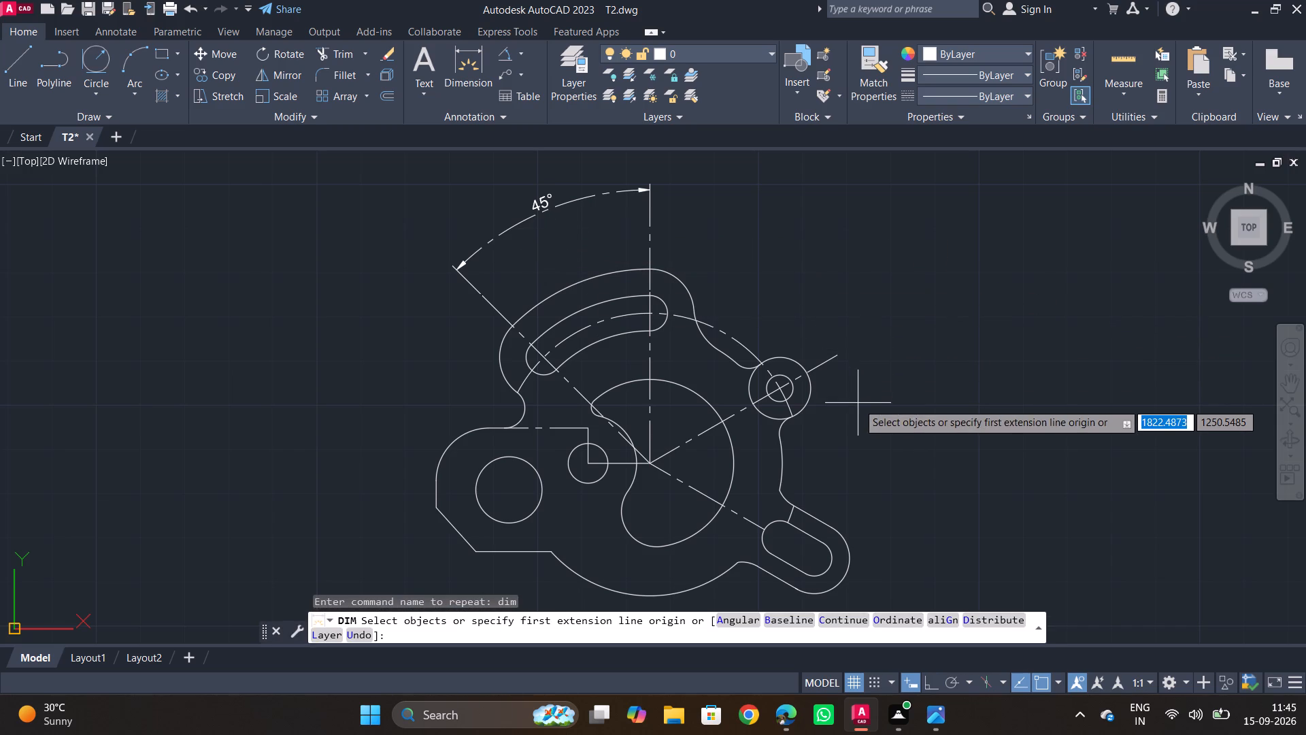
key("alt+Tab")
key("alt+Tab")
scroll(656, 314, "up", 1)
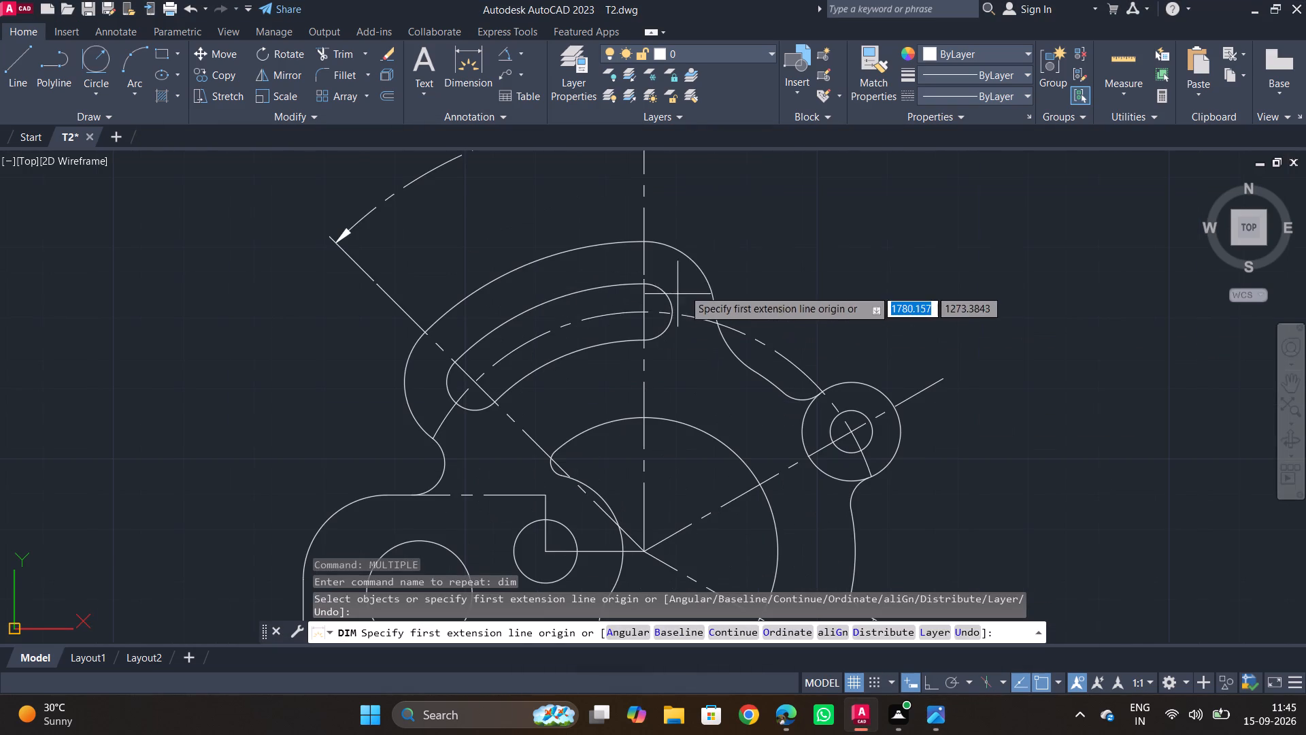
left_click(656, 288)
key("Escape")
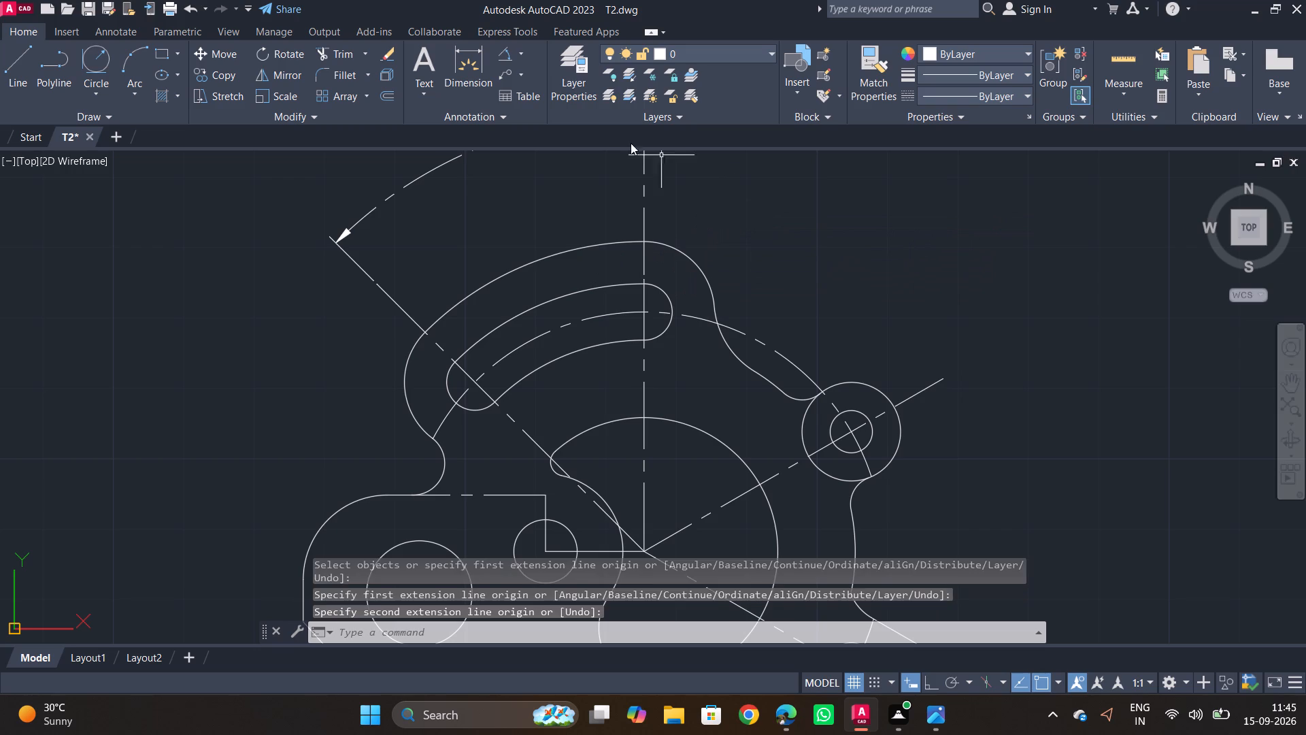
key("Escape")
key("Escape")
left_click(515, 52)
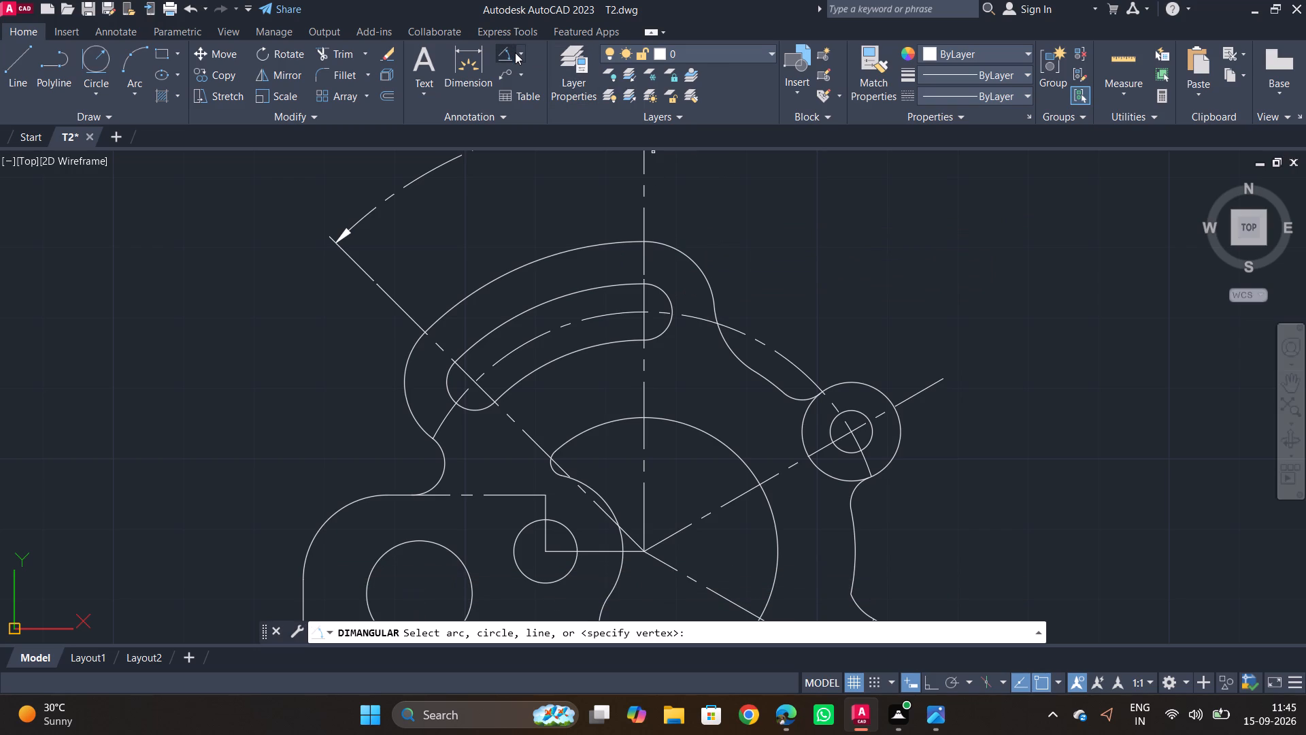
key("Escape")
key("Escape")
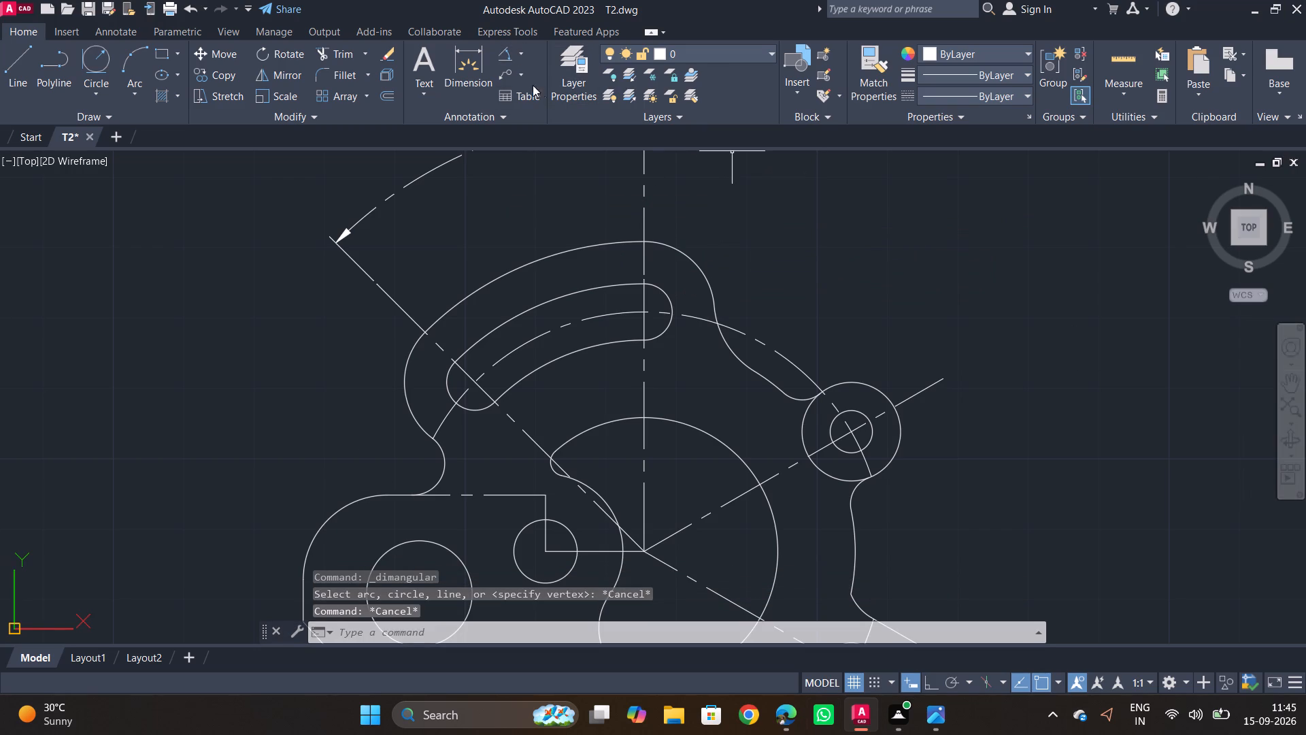
Add radius dimensions to the curved slot's end arc at the vertical centreline and to the concentric outline arc around it.
left_click(526, 50)
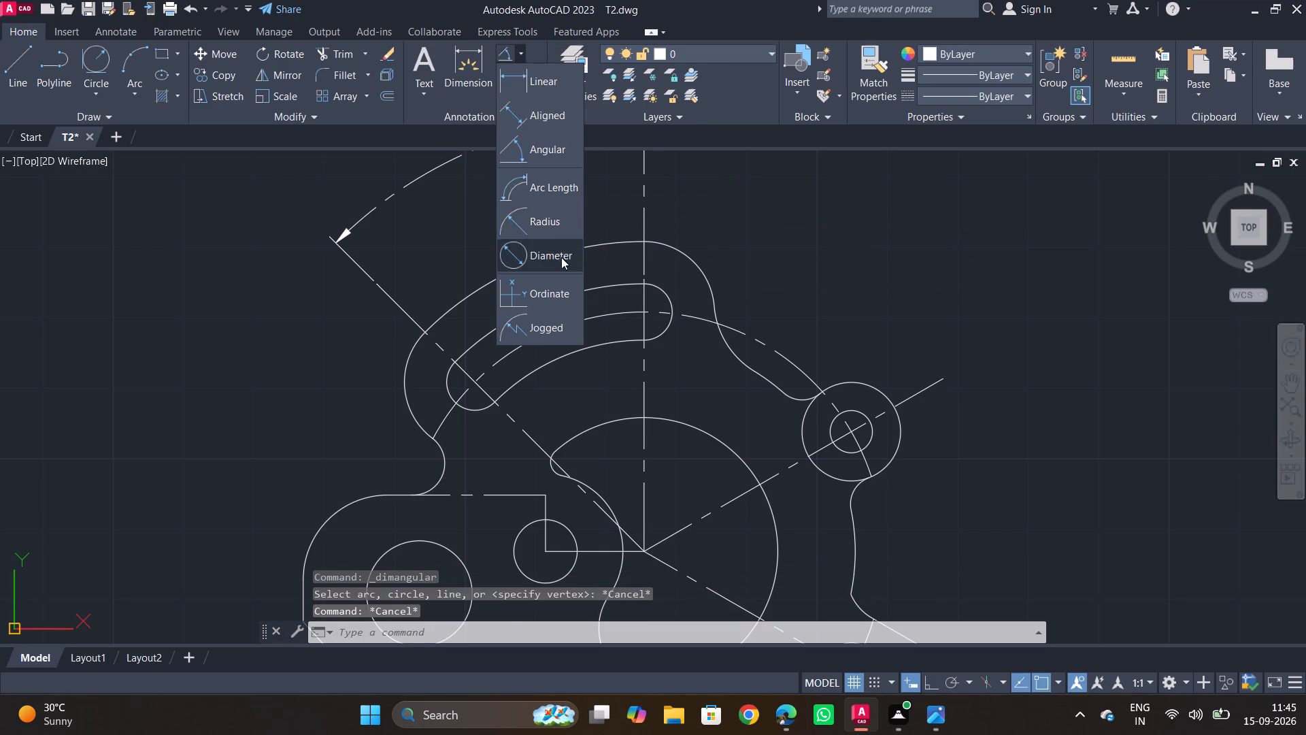
left_click(552, 226)
left_click(665, 295)
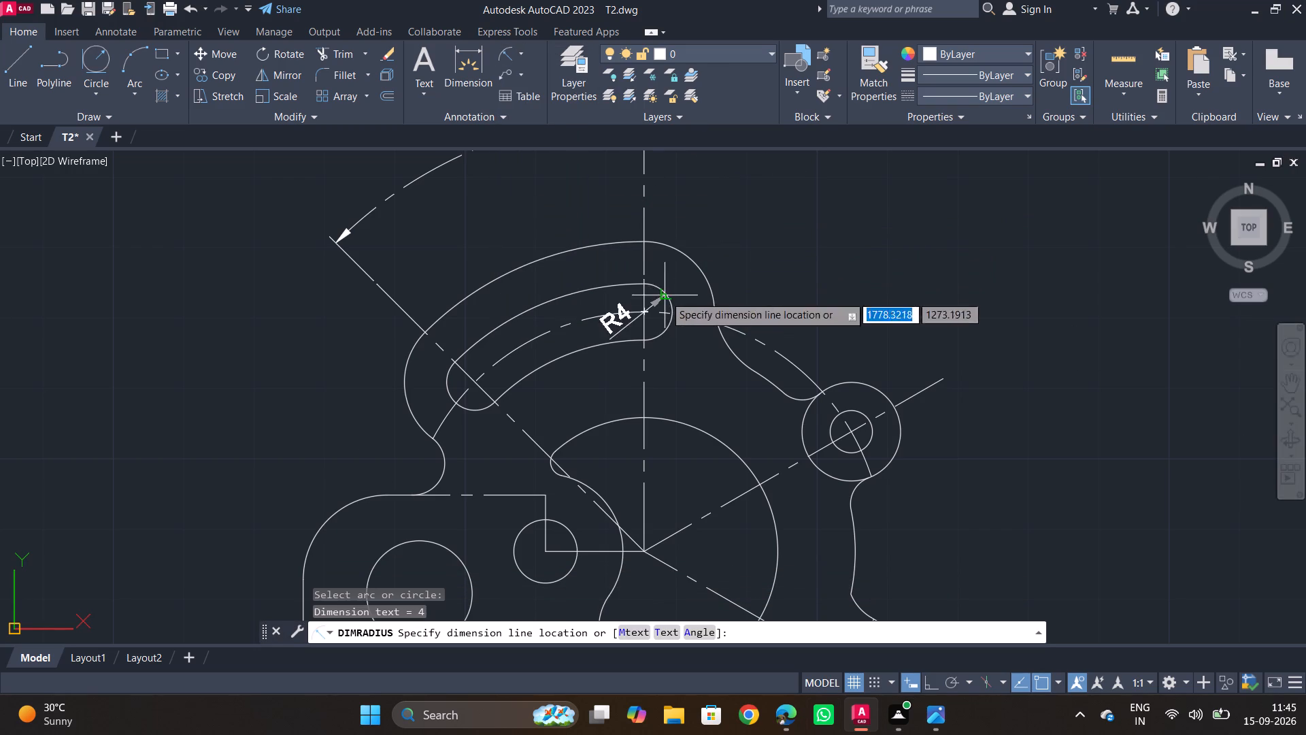
left_click(703, 187)
key("space")
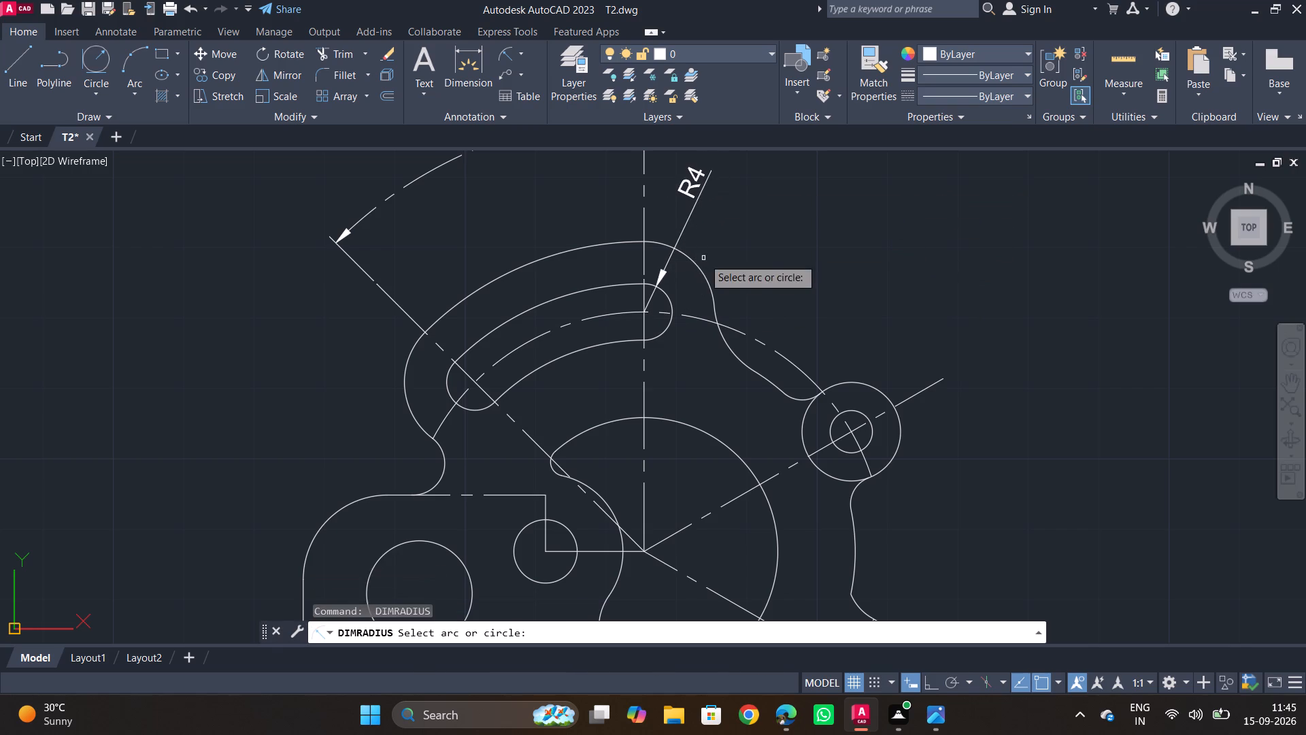
left_click(693, 263)
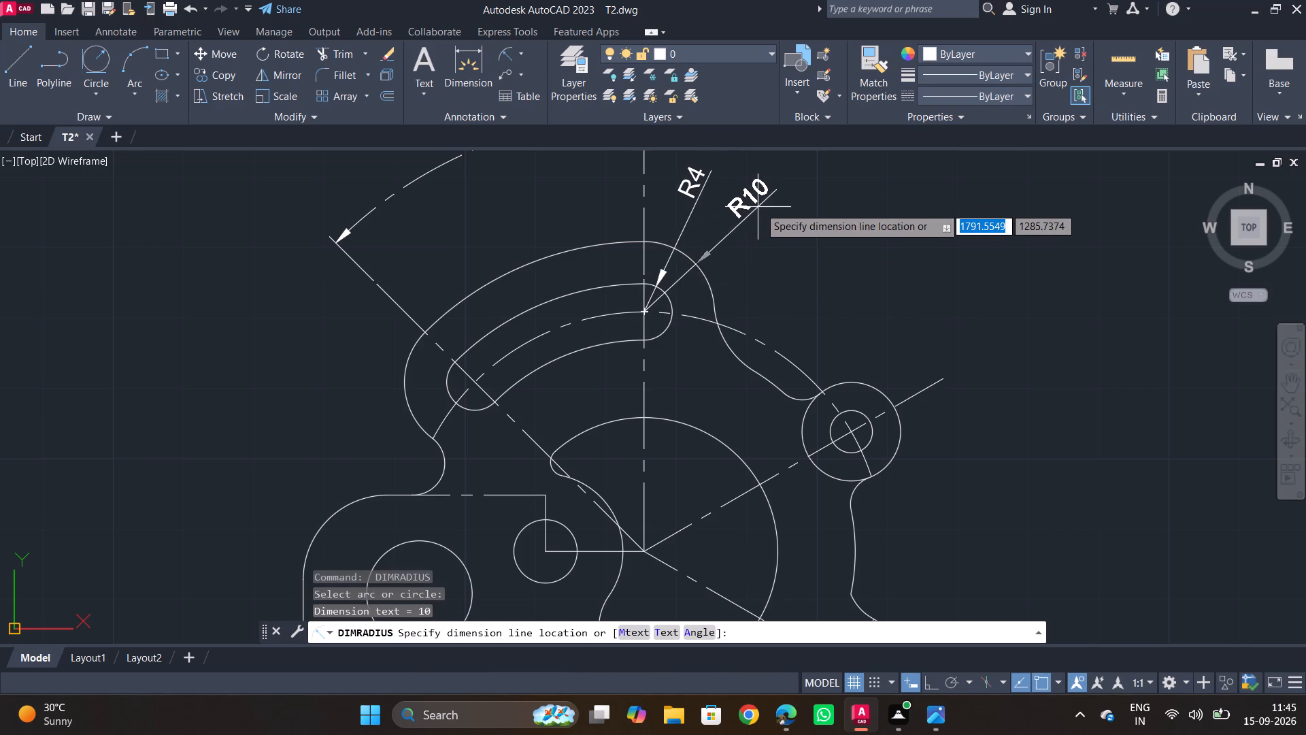
left_click(760, 207)
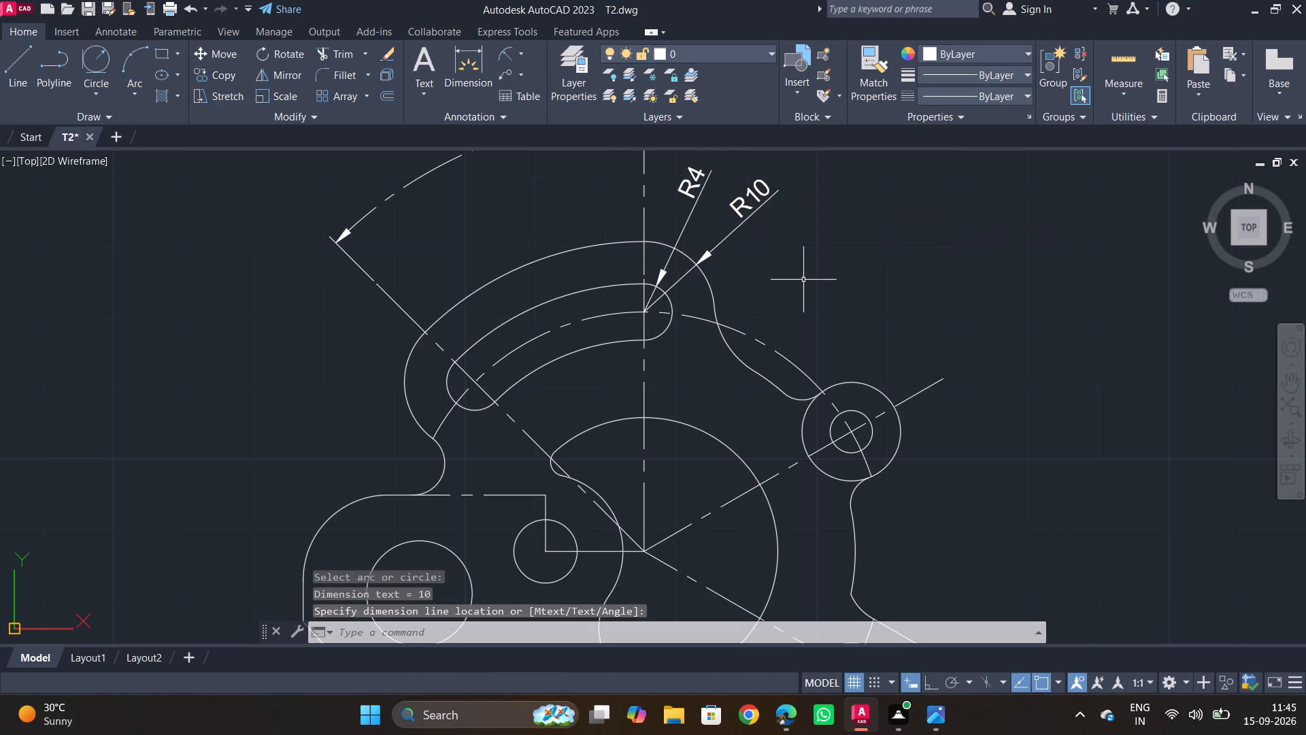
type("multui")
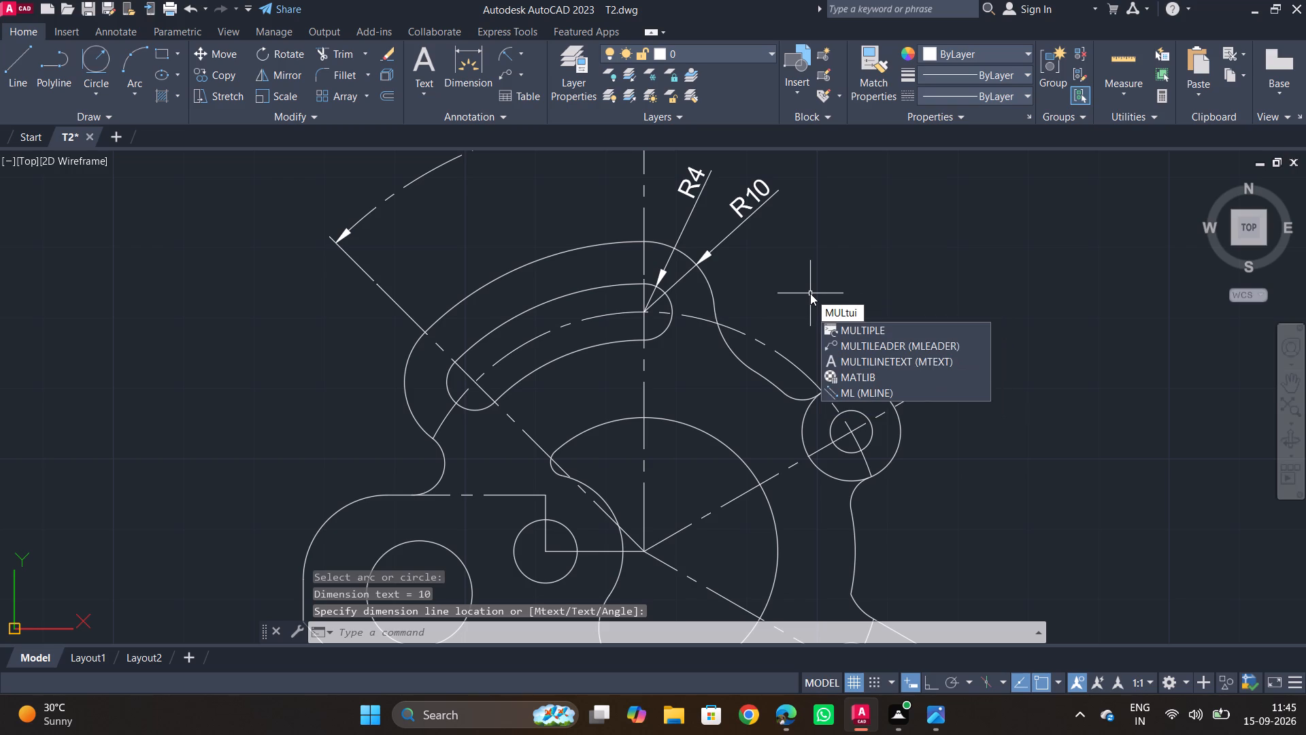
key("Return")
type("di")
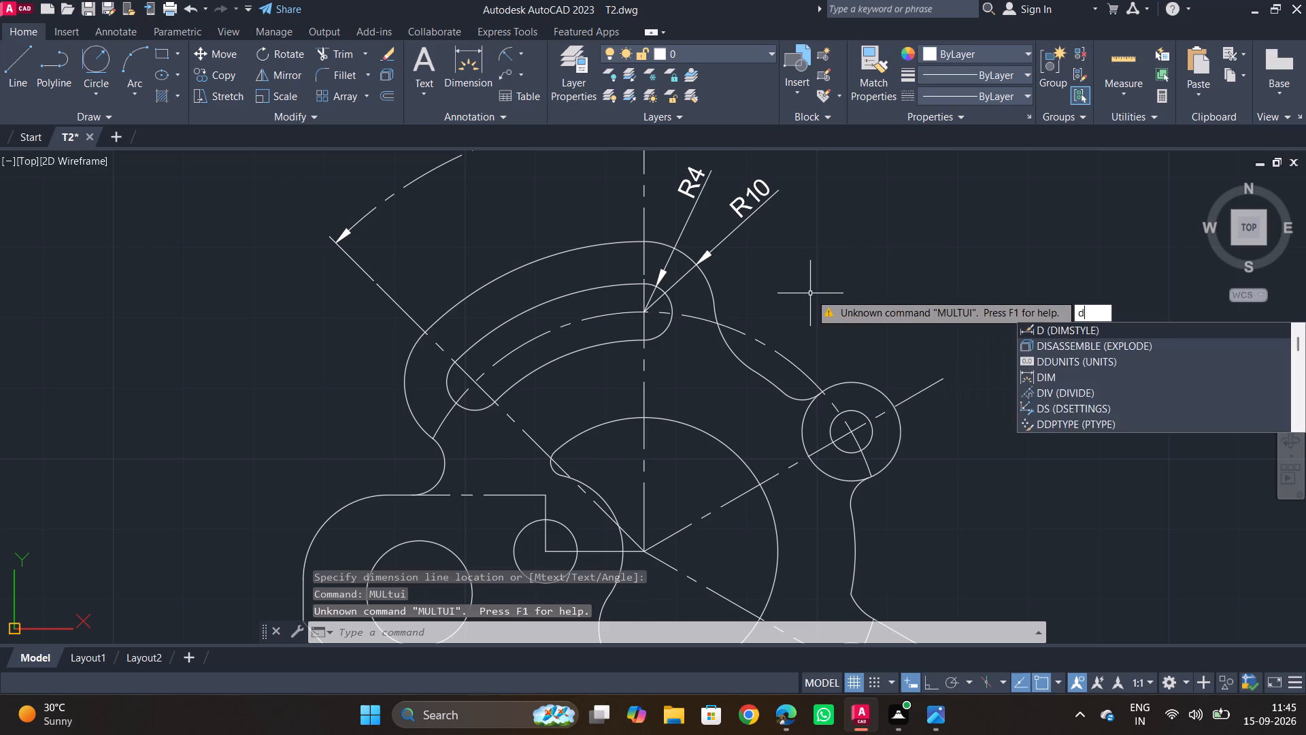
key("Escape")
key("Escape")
Set the radius dimension command (DIMRADIUS) to repeat with MULTIPLE and dimension both concentric circles of the upper-right boss.
type("multiple")
key("Return")
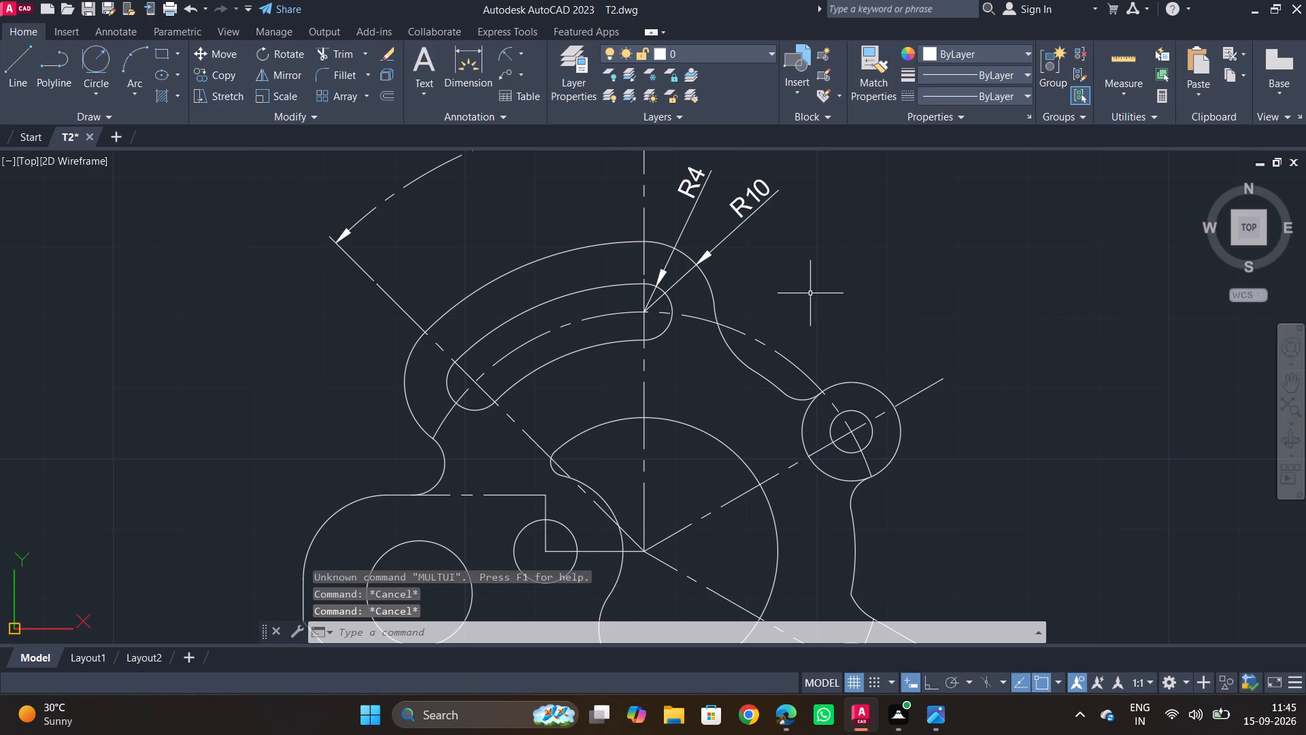
type("dimra")
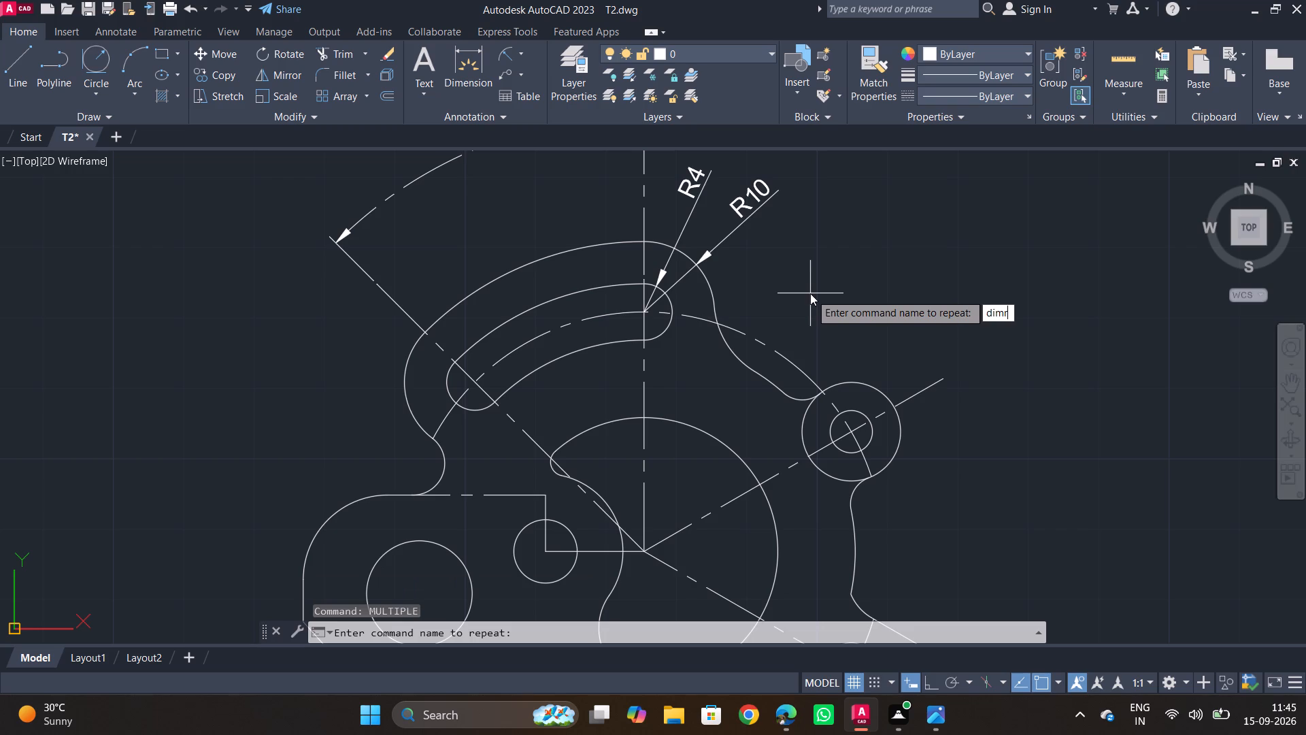
type("dius")
key("Return")
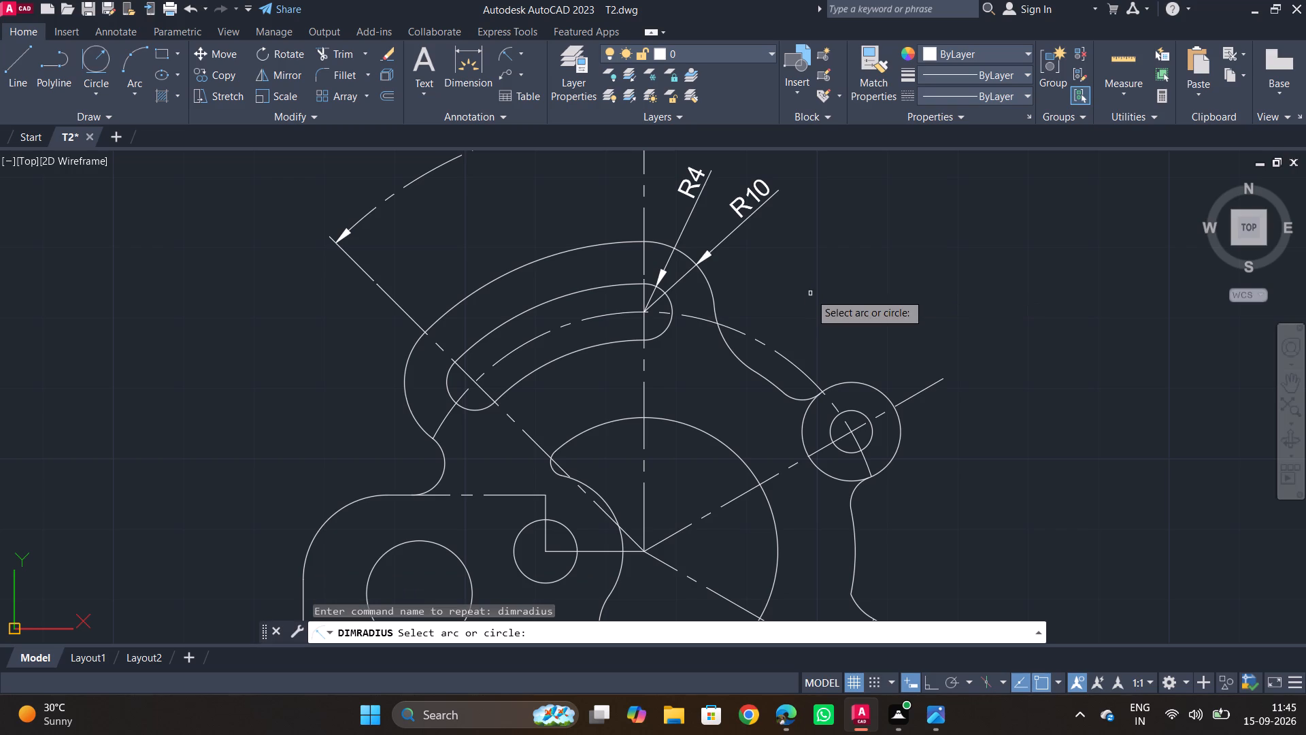
left_click_drag(899, 425, 903, 434)
left_click(938, 458)
left_click(857, 414)
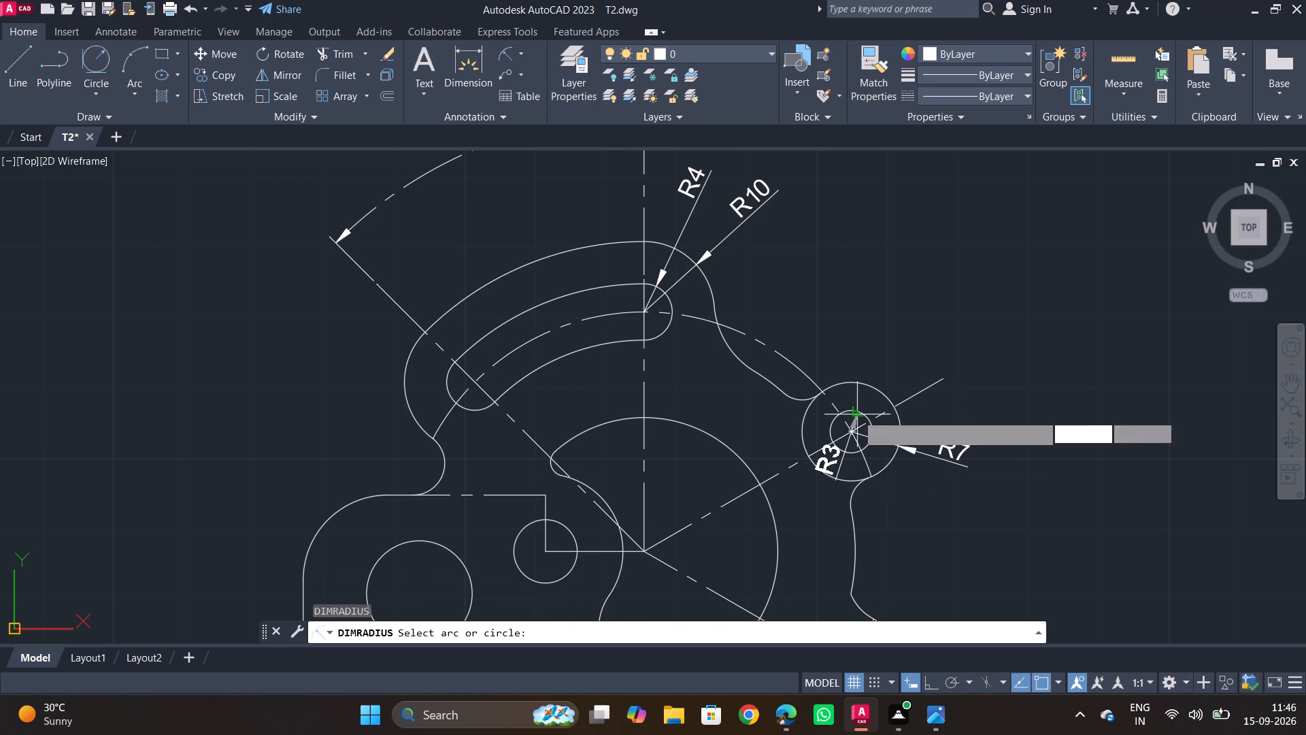
left_click(954, 419)
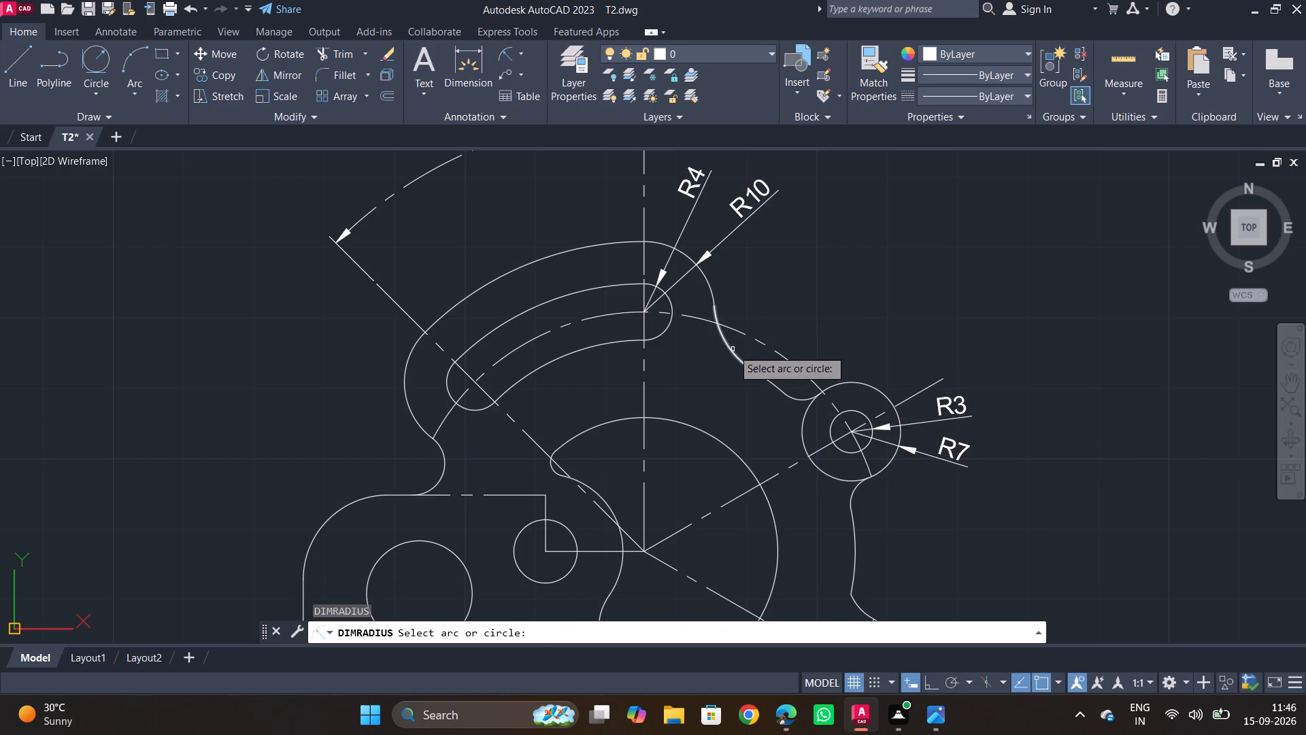
Add radius dimensions to the large concave arc beside the curved slot and the small fillets above and below the boss.
left_click(733, 349)
left_click(774, 317)
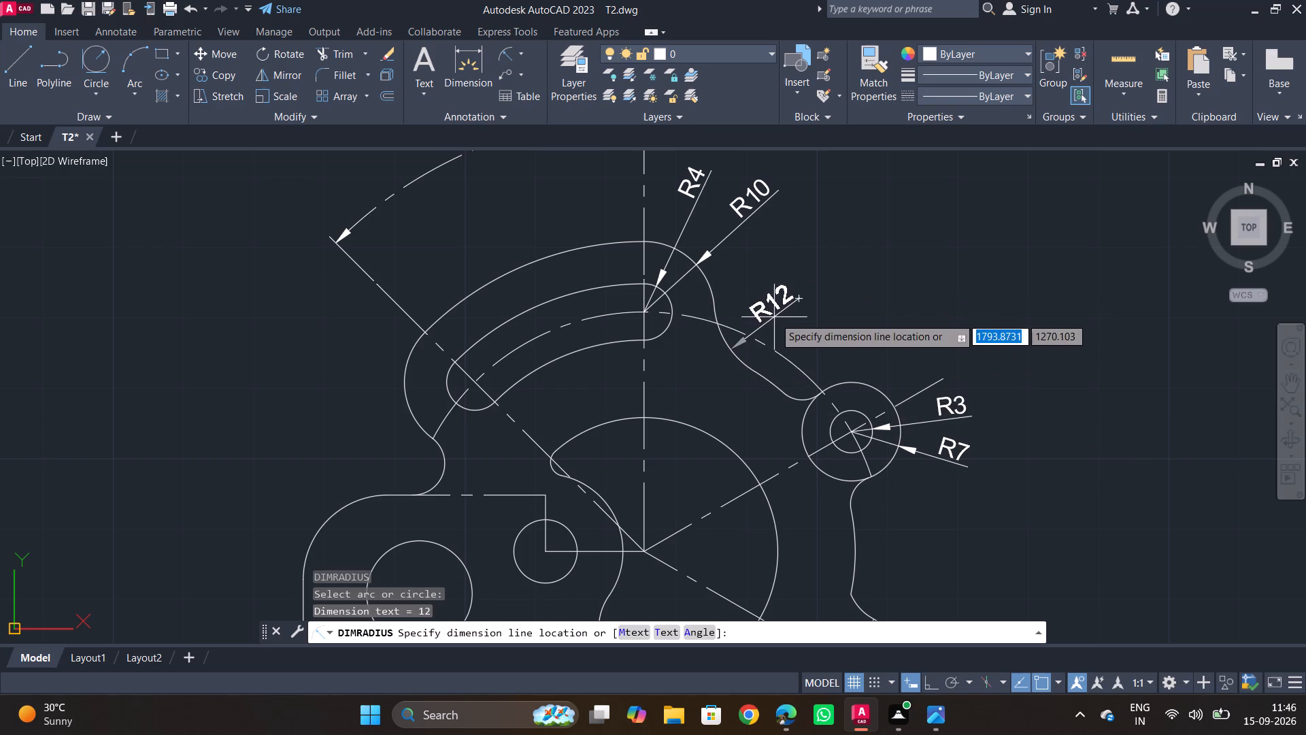
left_click(796, 397)
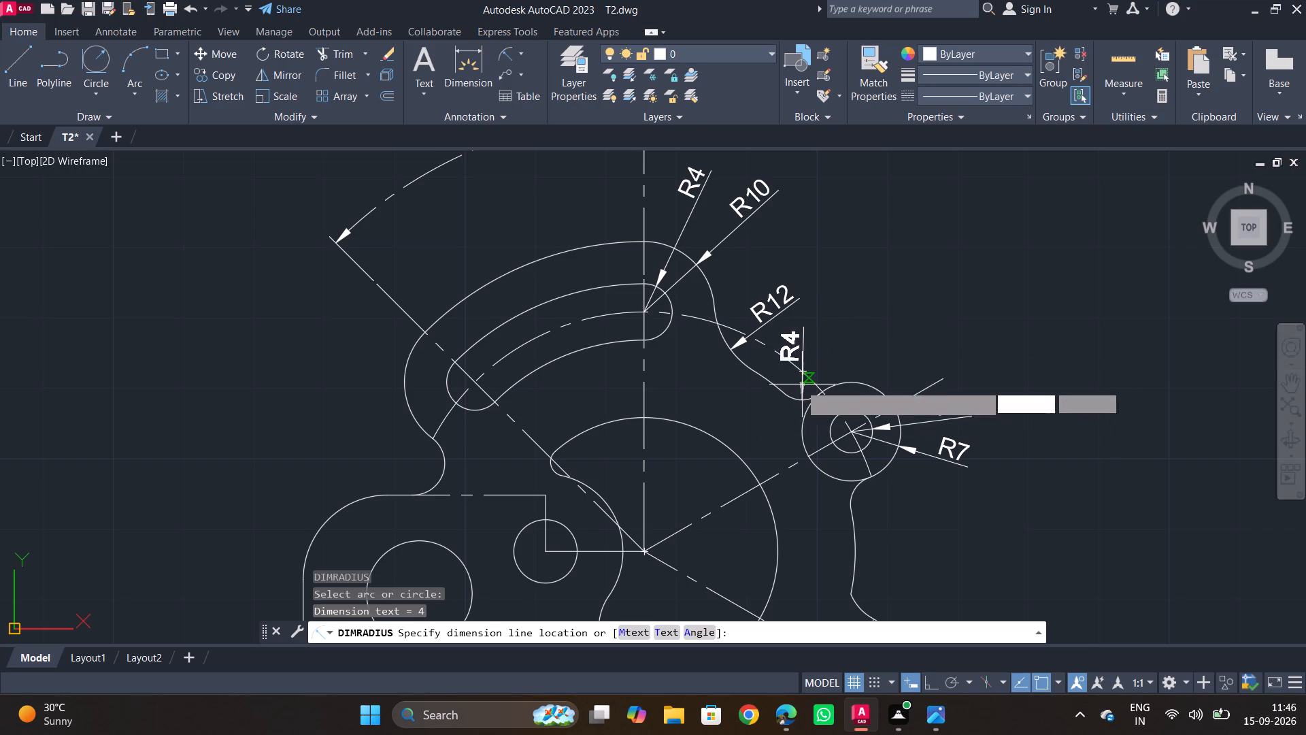
left_click(797, 382)
middle_click_drag(798, 412, 806, 314)
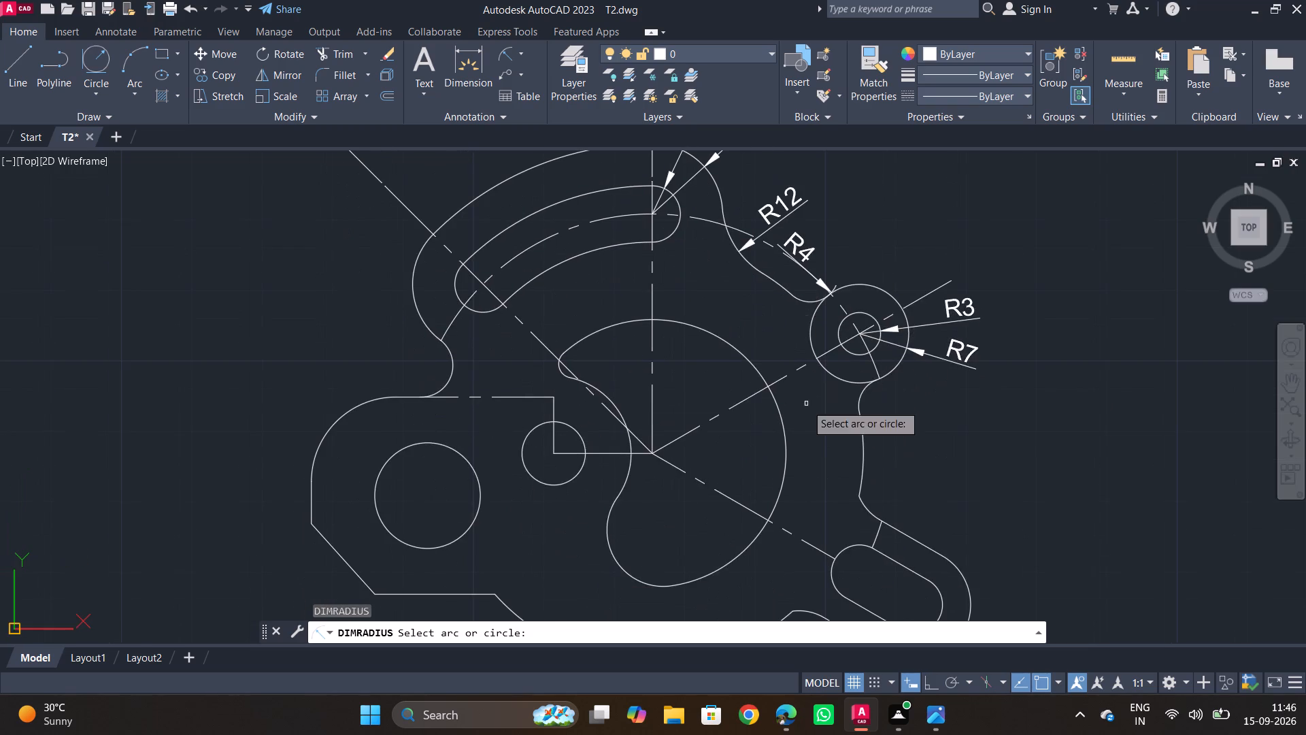
middle_click_drag(807, 410, 780, 316)
left_click(837, 297)
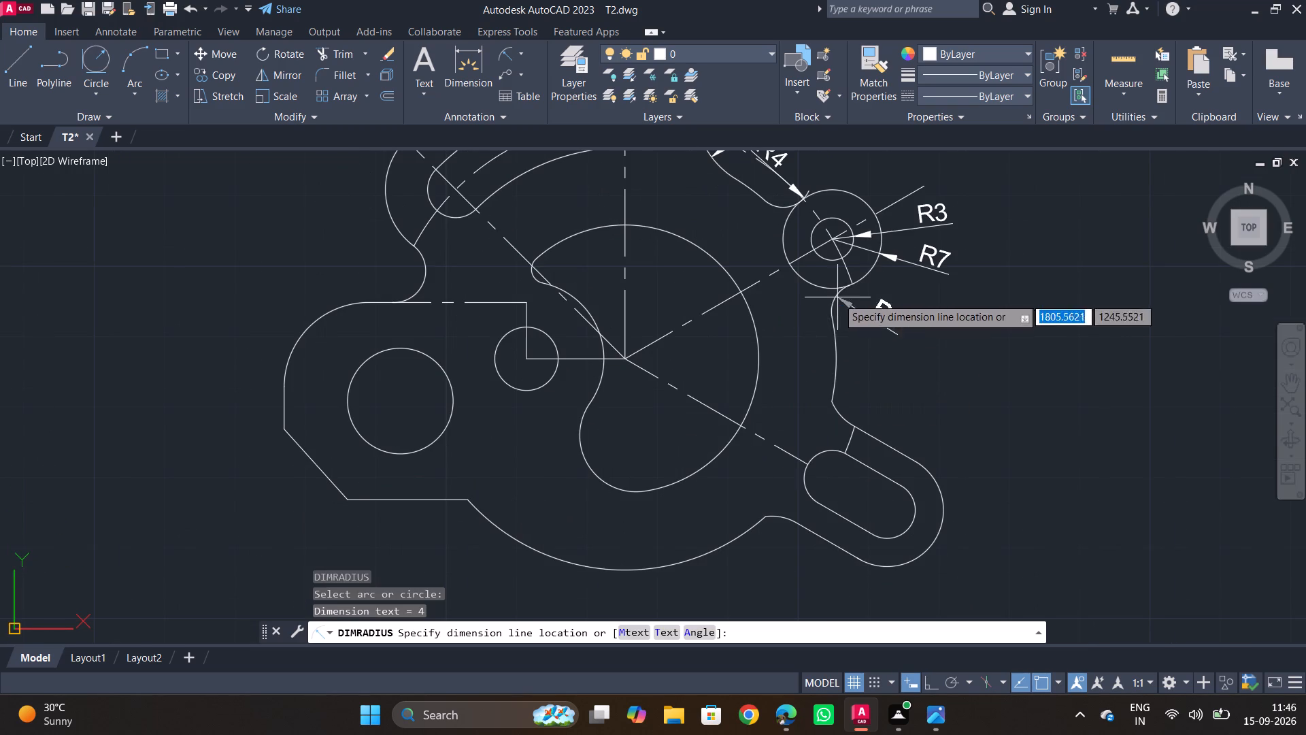
left_click(836, 306)
middle_click_drag(867, 353, 869, 352)
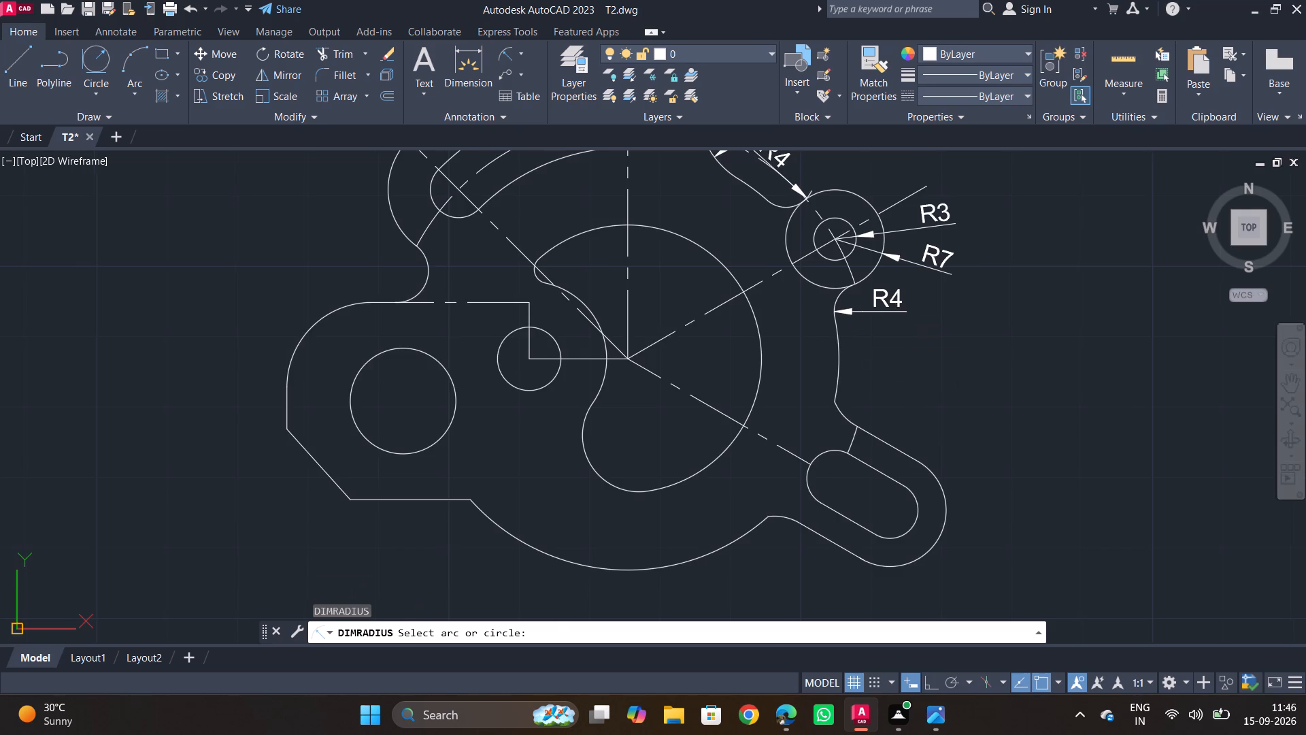
Add radius dimensions to the fillet above the inclined slot, the slot's inner and outer end arcs, and the large bottom outline arc.
middle_click_drag(869, 352, 856, 286)
left_click(824, 343)
left_click(846, 329)
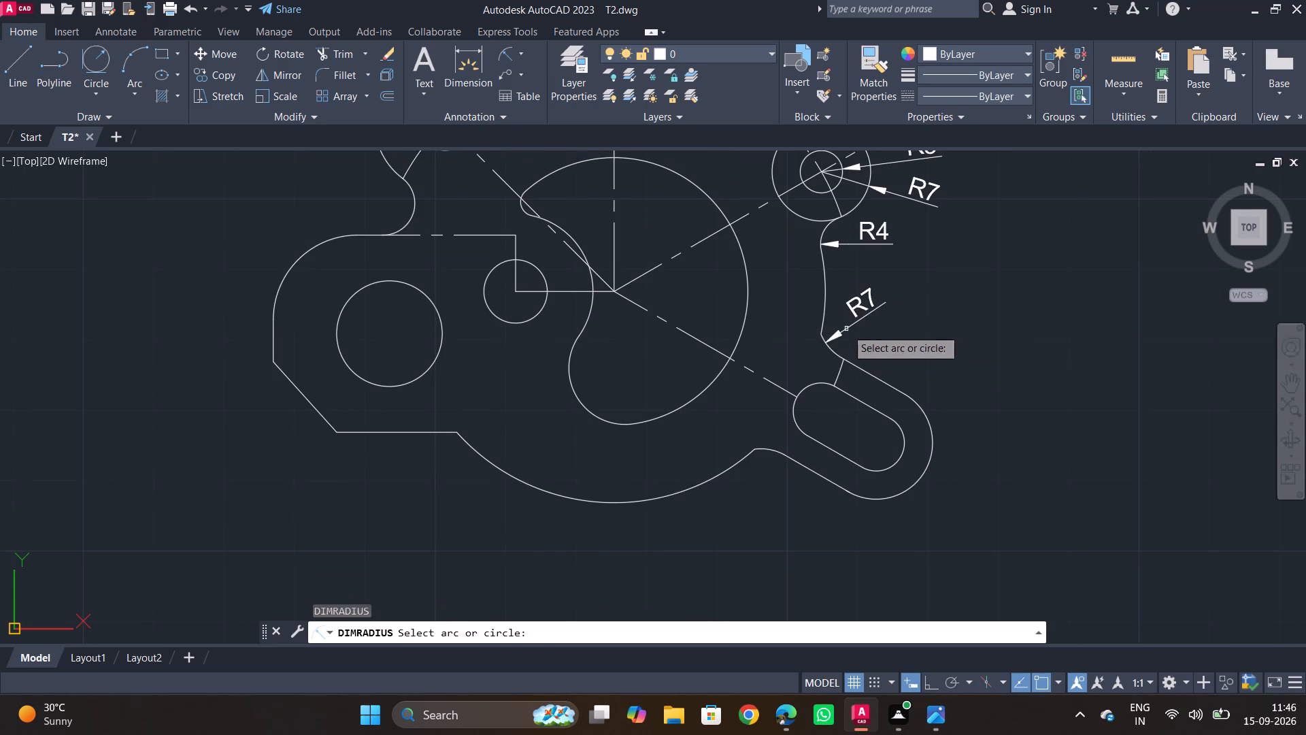
left_click_drag(959, 410, 941, 338)
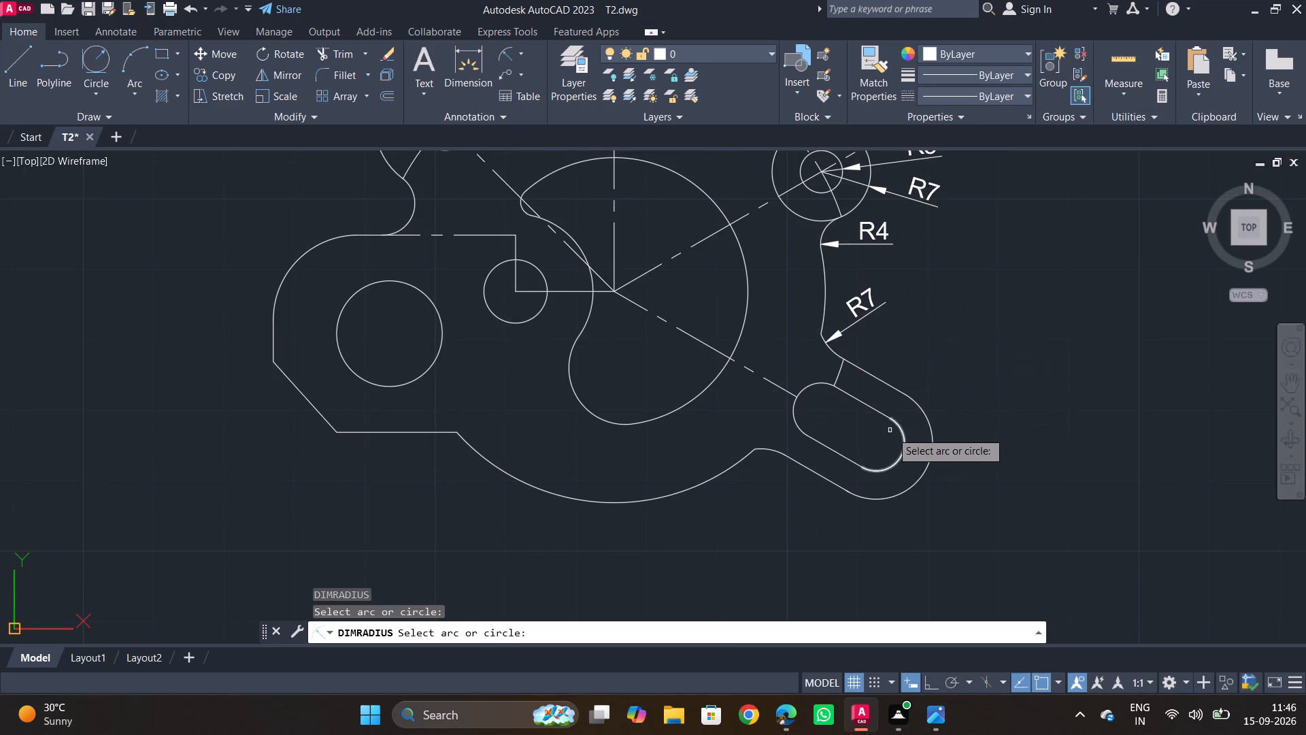
left_click(902, 439)
left_click(1018, 441)
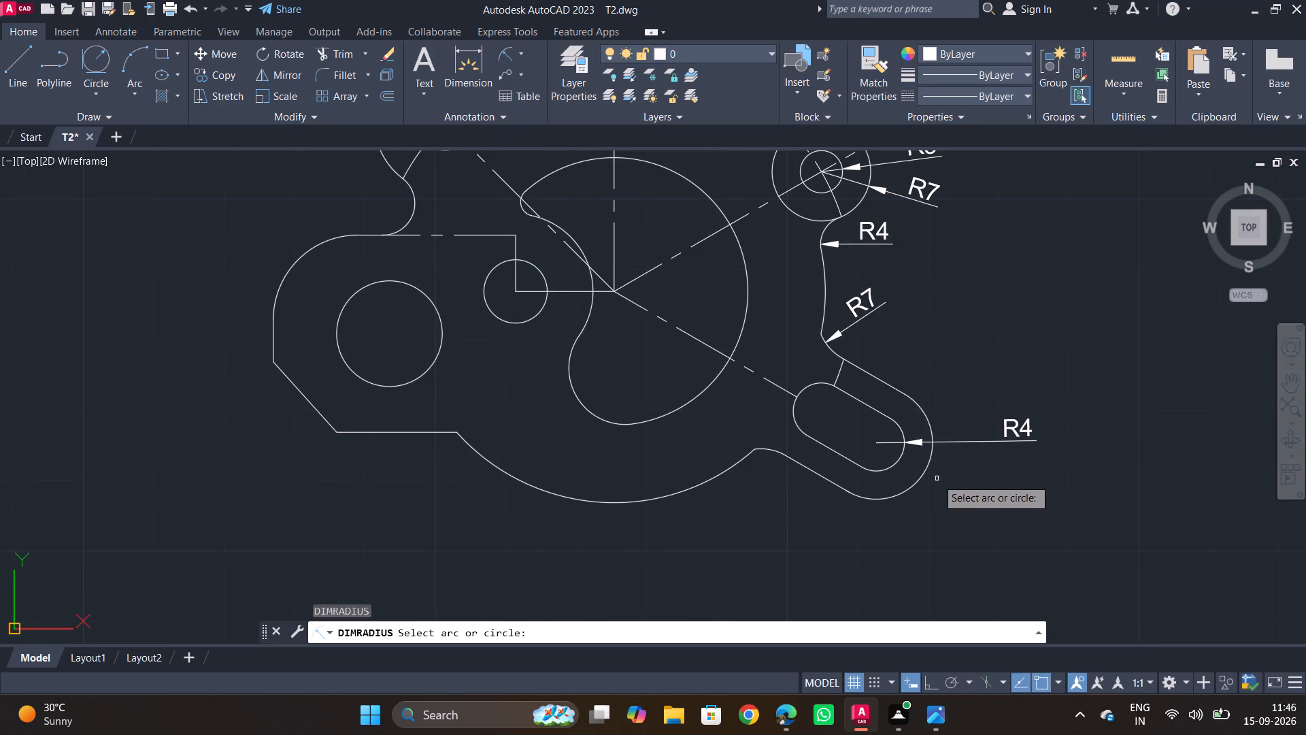
left_click(920, 478)
left_click(973, 522)
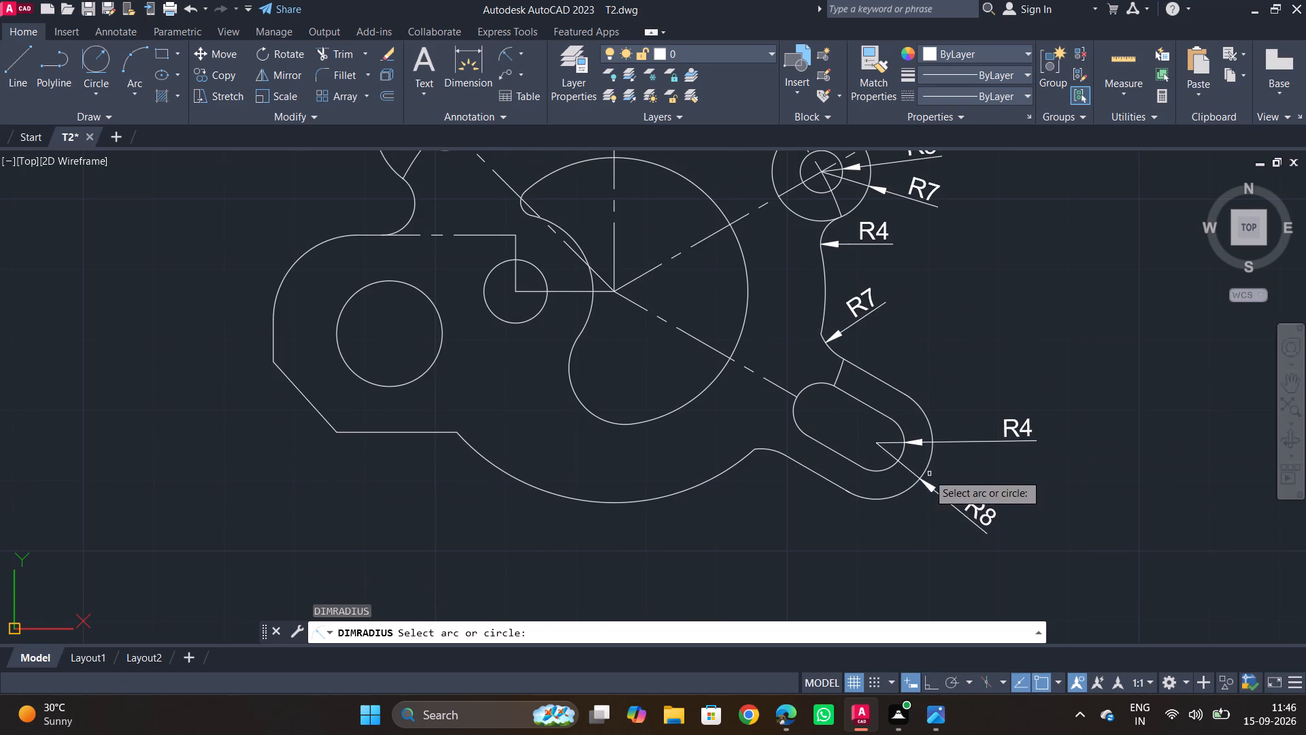
middle_click_drag(927, 473, 1030, 353)
left_click(777, 374)
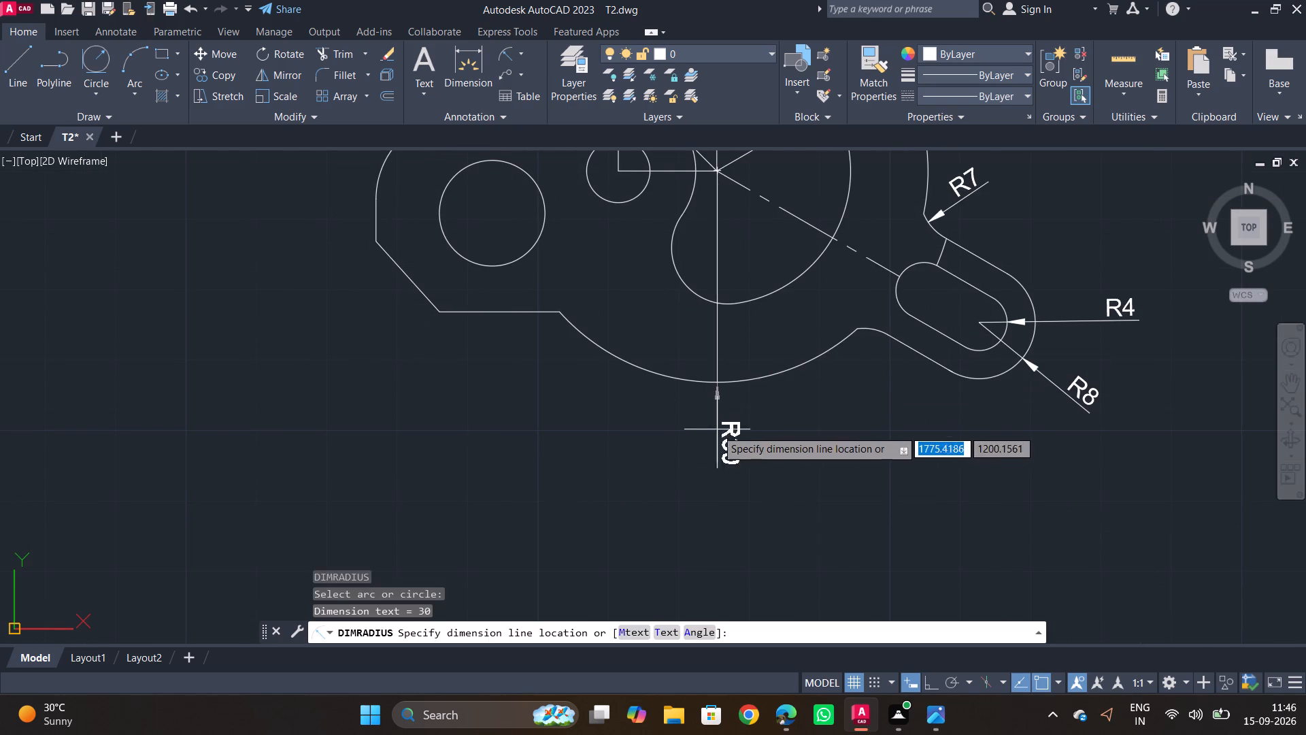
left_click(693, 438)
Add radius dimensions to the central cutout's large arc, its curved edge around the small circle, and its lower rounded lobe.
left_click(783, 285)
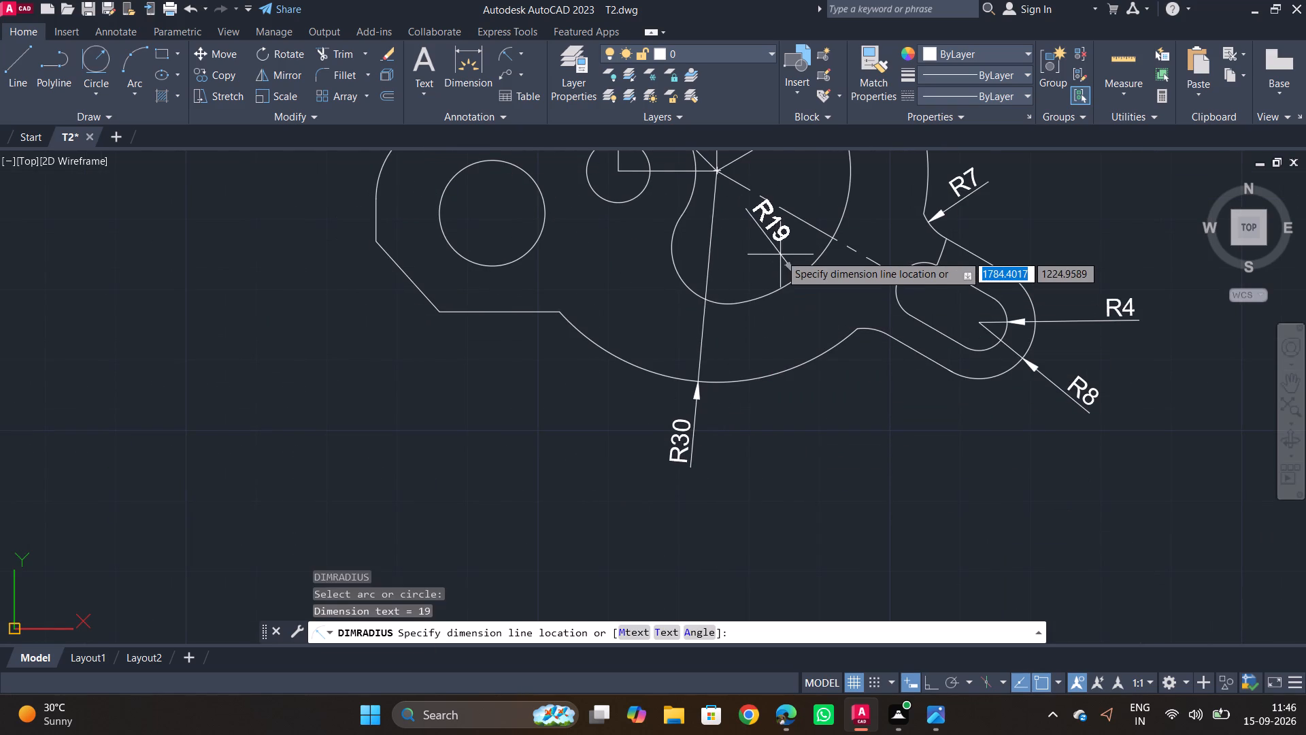
left_click(780, 255)
middle_click_drag(794, 255, 805, 431)
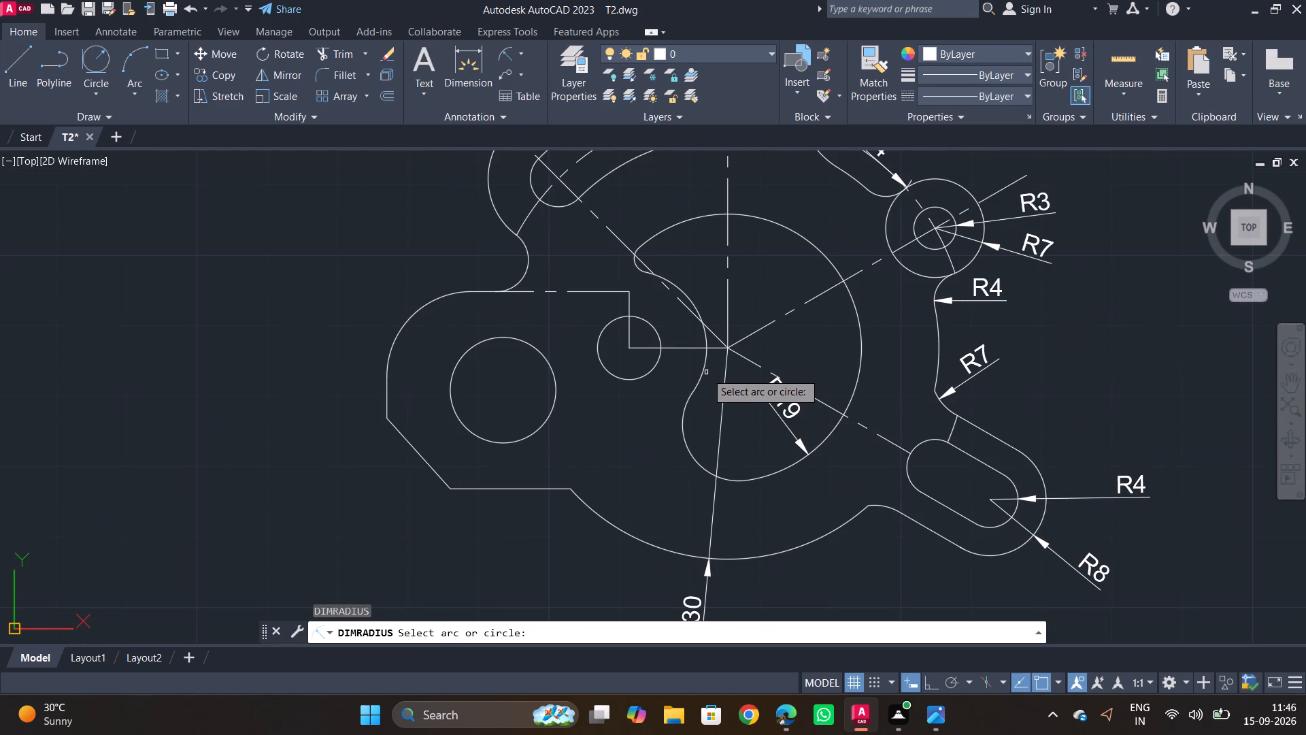
left_click(705, 361)
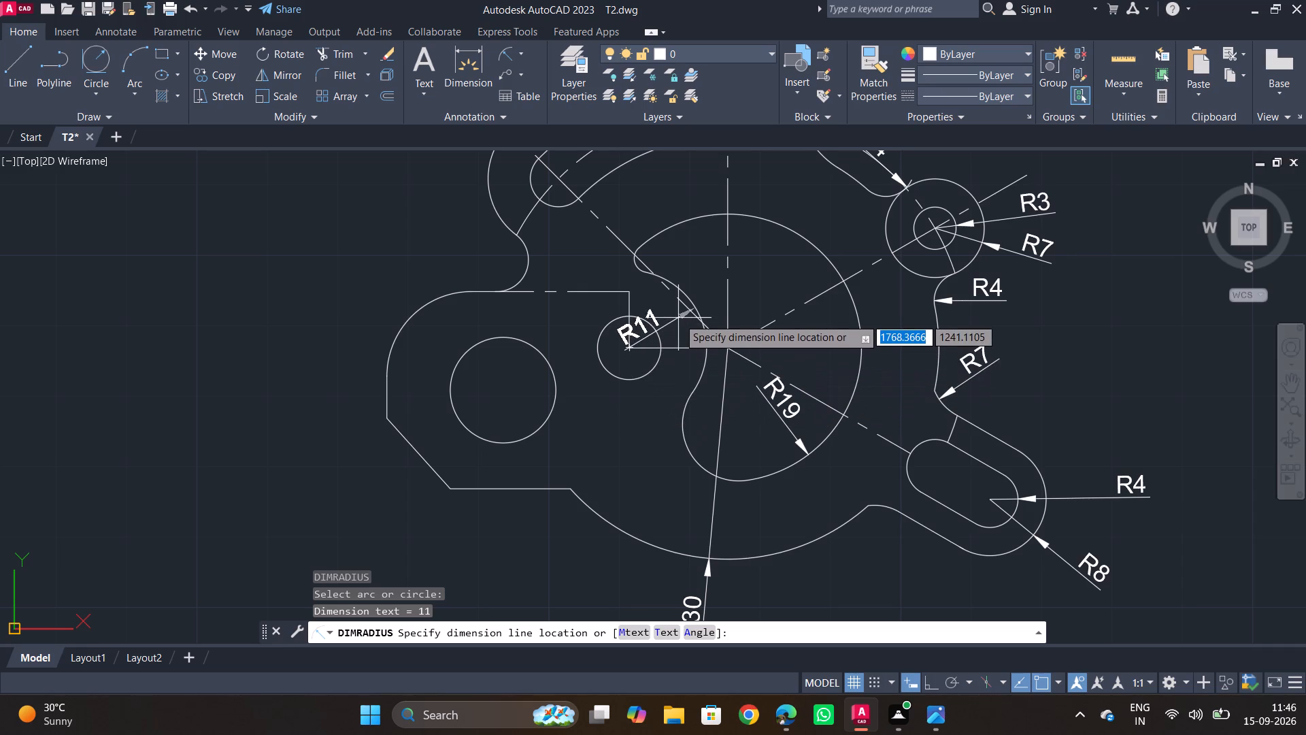
left_click(684, 271)
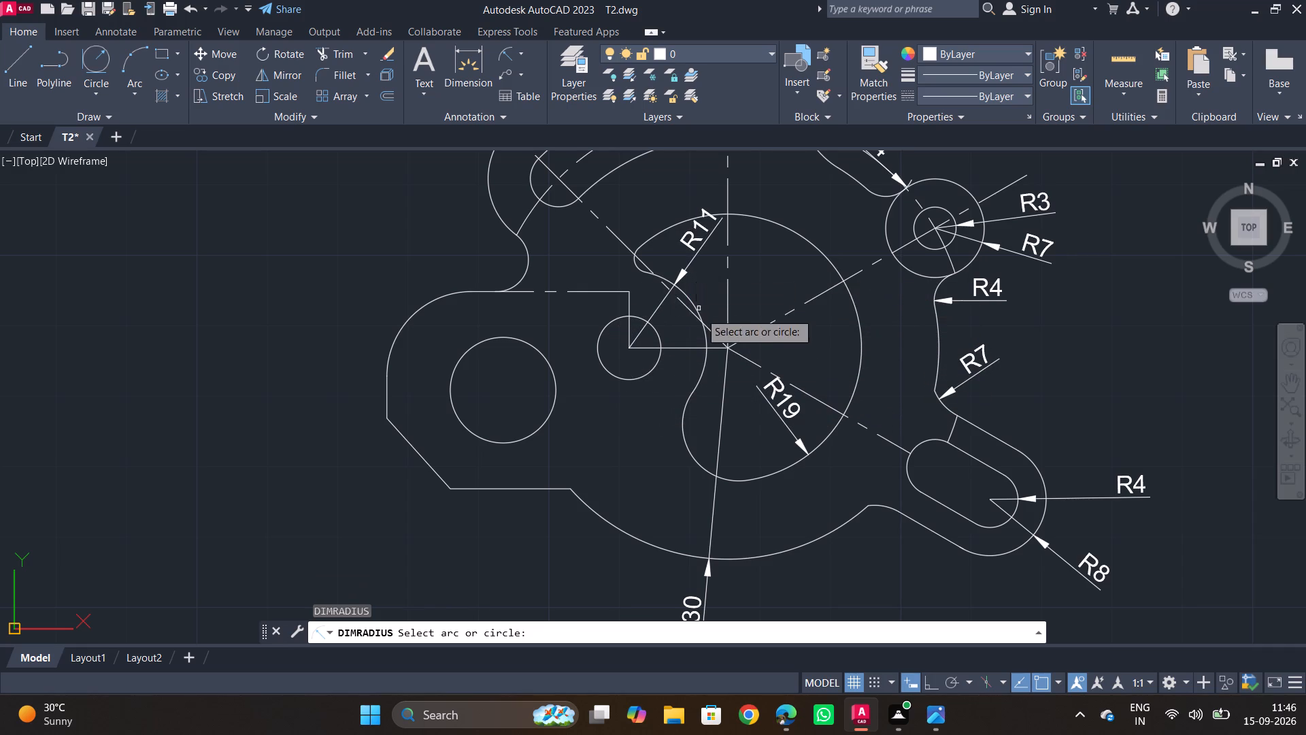
left_click(690, 451)
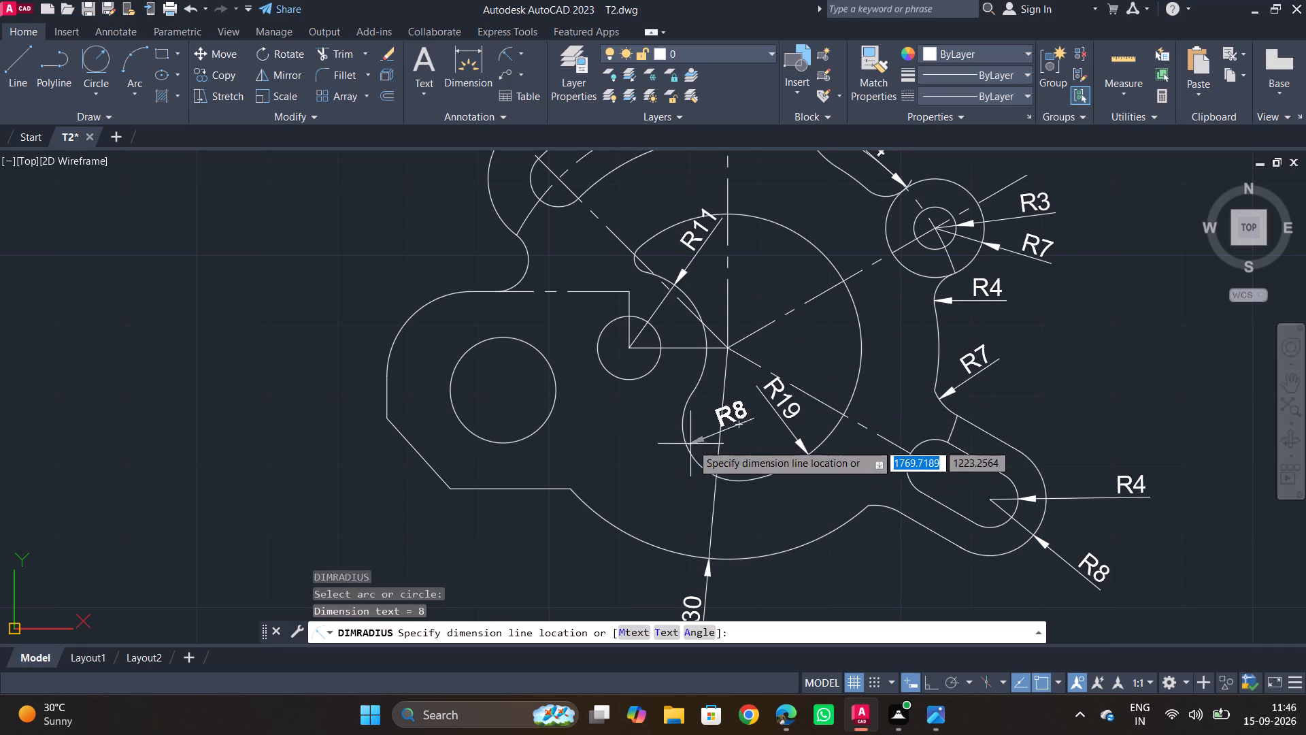
left_click(678, 459)
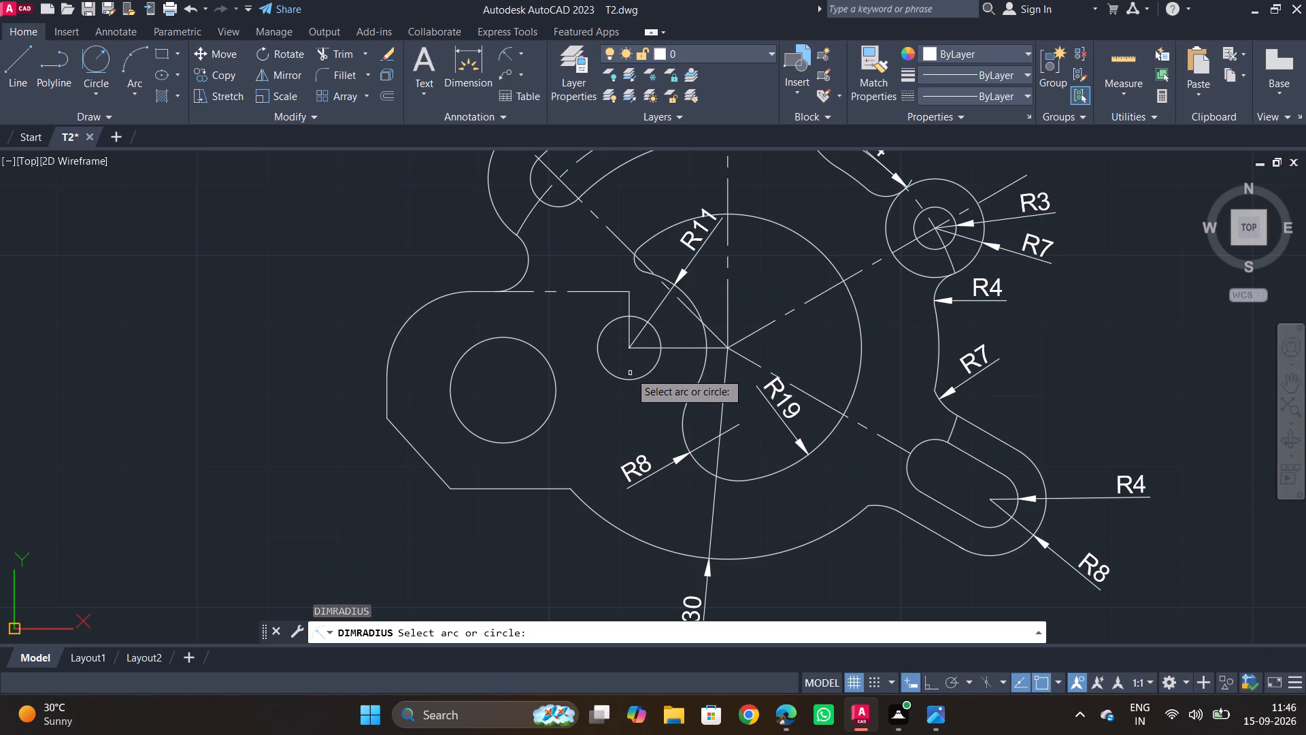
Add radius dimensions to the small circle beside the cutout, the larger circle in the left lobe, and the lobe's rounded upper corner.
left_click(631, 382)
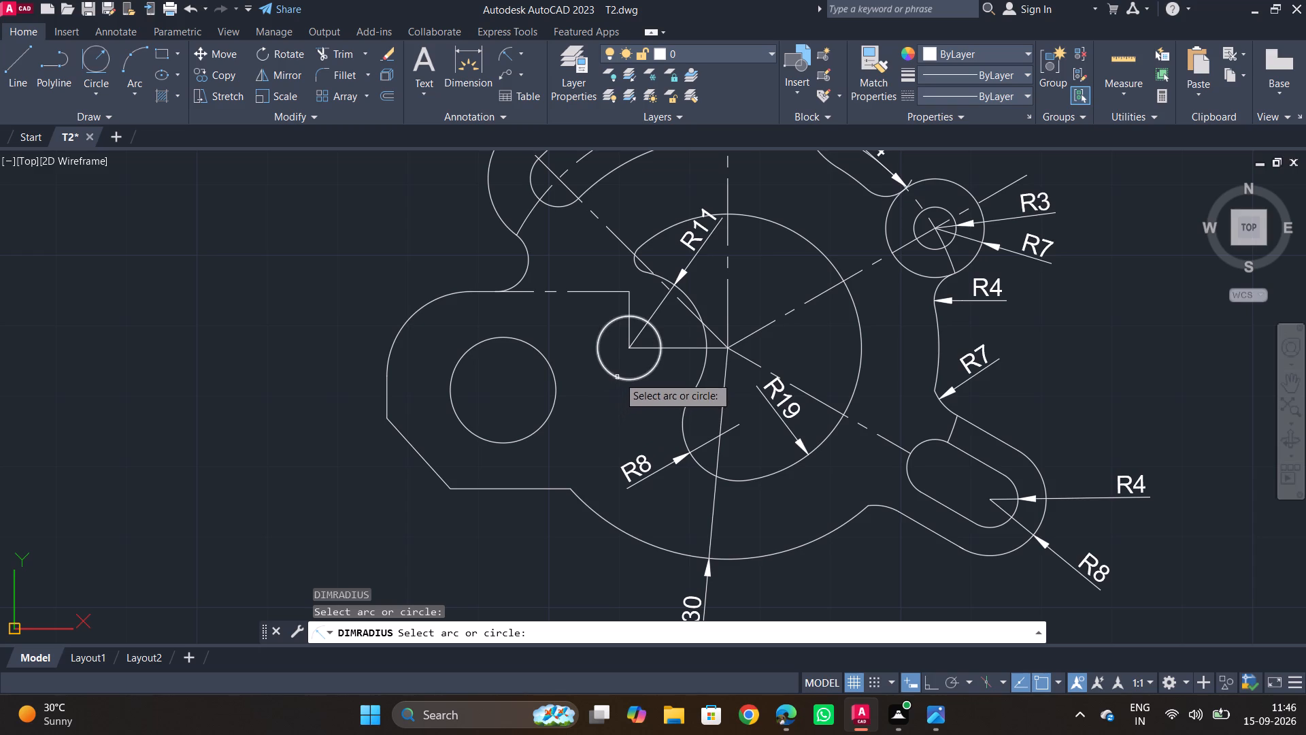
left_click(620, 376)
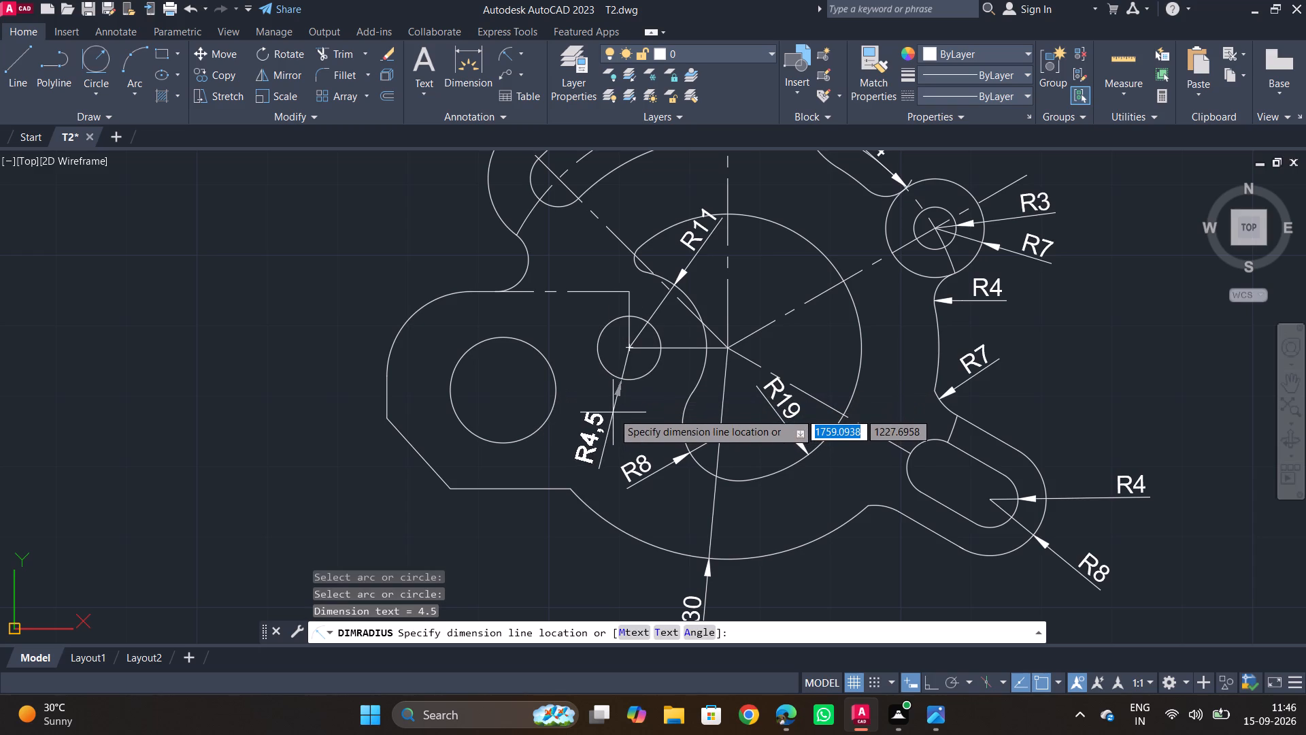
left_click(606, 406)
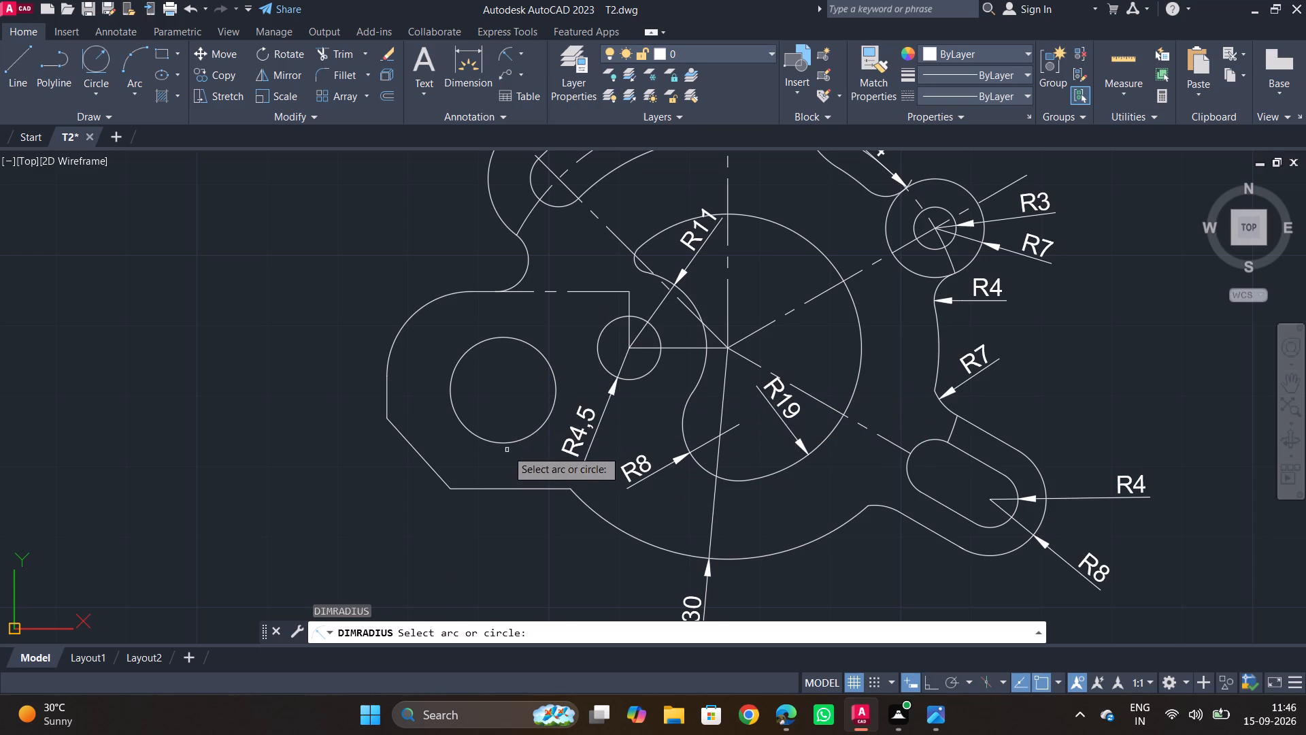
left_click(500, 441)
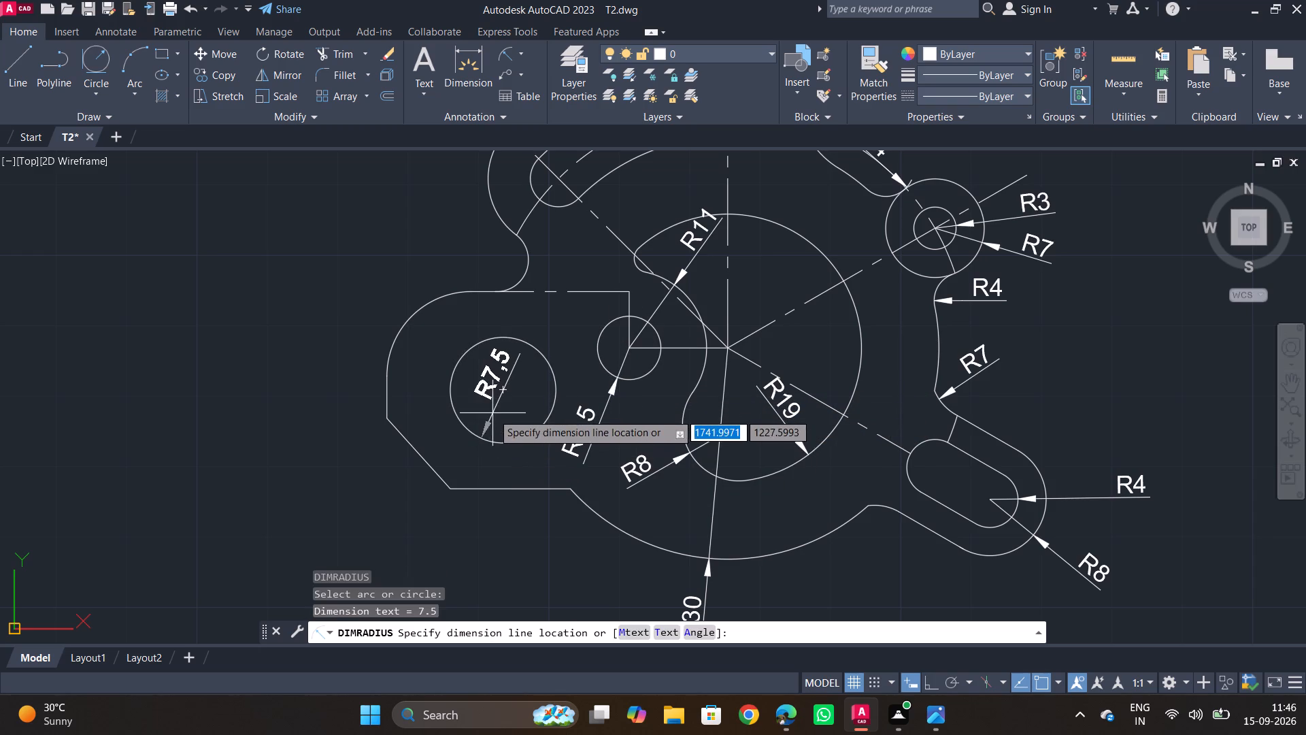
left_click(492, 413)
left_click(411, 315)
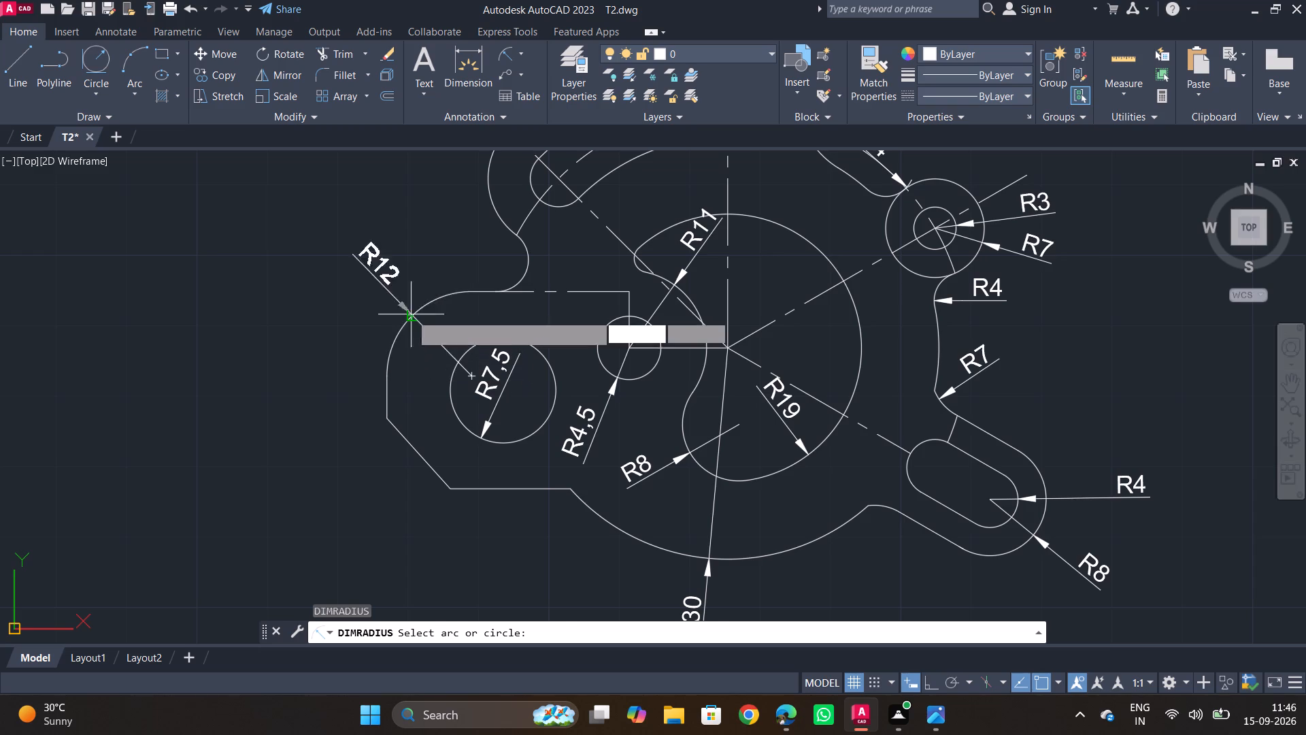
left_click(382, 263)
Add radius dimensions to the fillet joining the left lobe, the curved slot's lower end arc, and the outline arc around it.
middle_click_drag(596, 279, 567, 390)
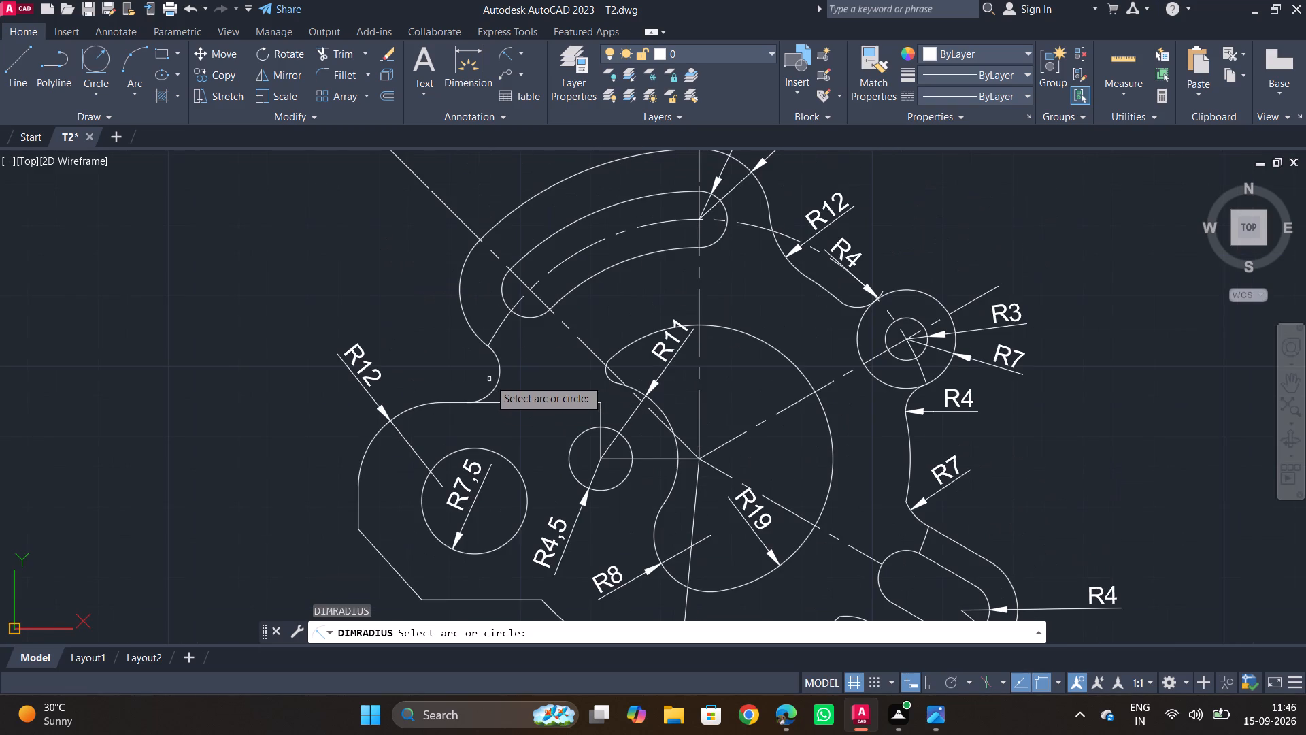
left_click(500, 383)
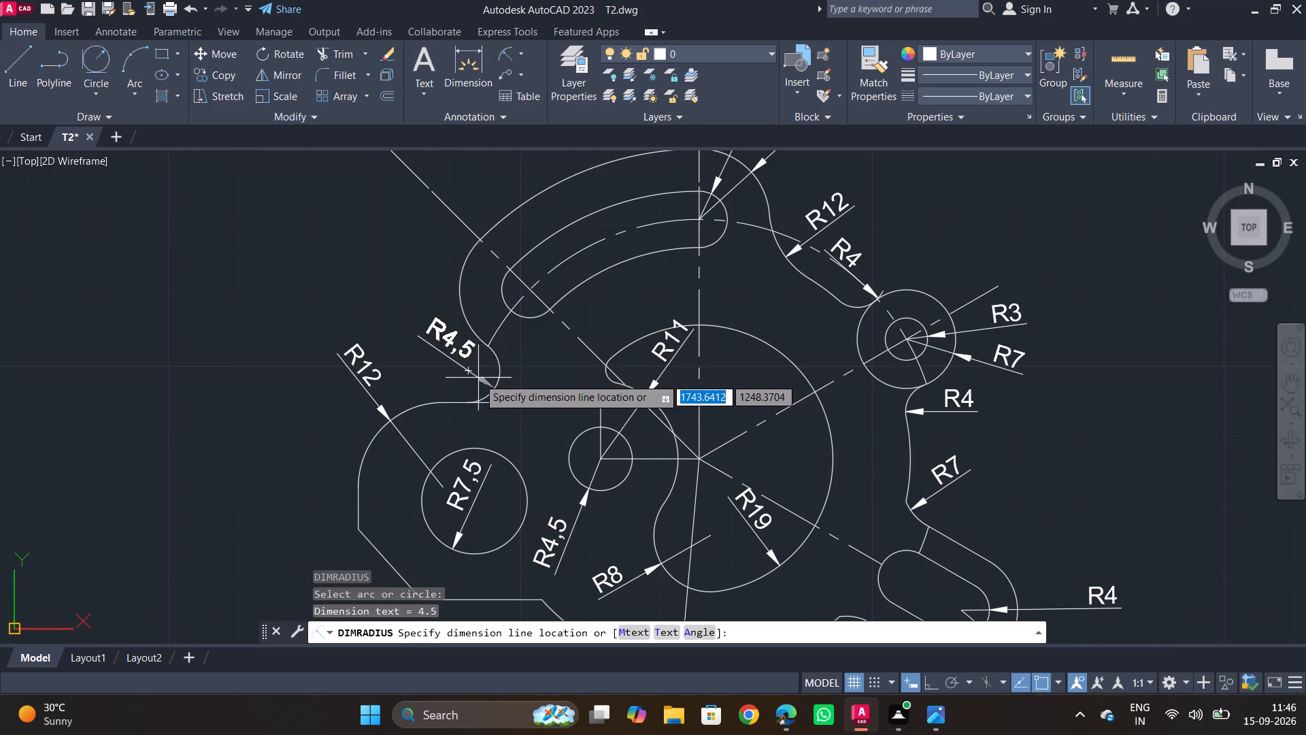
left_click(489, 374)
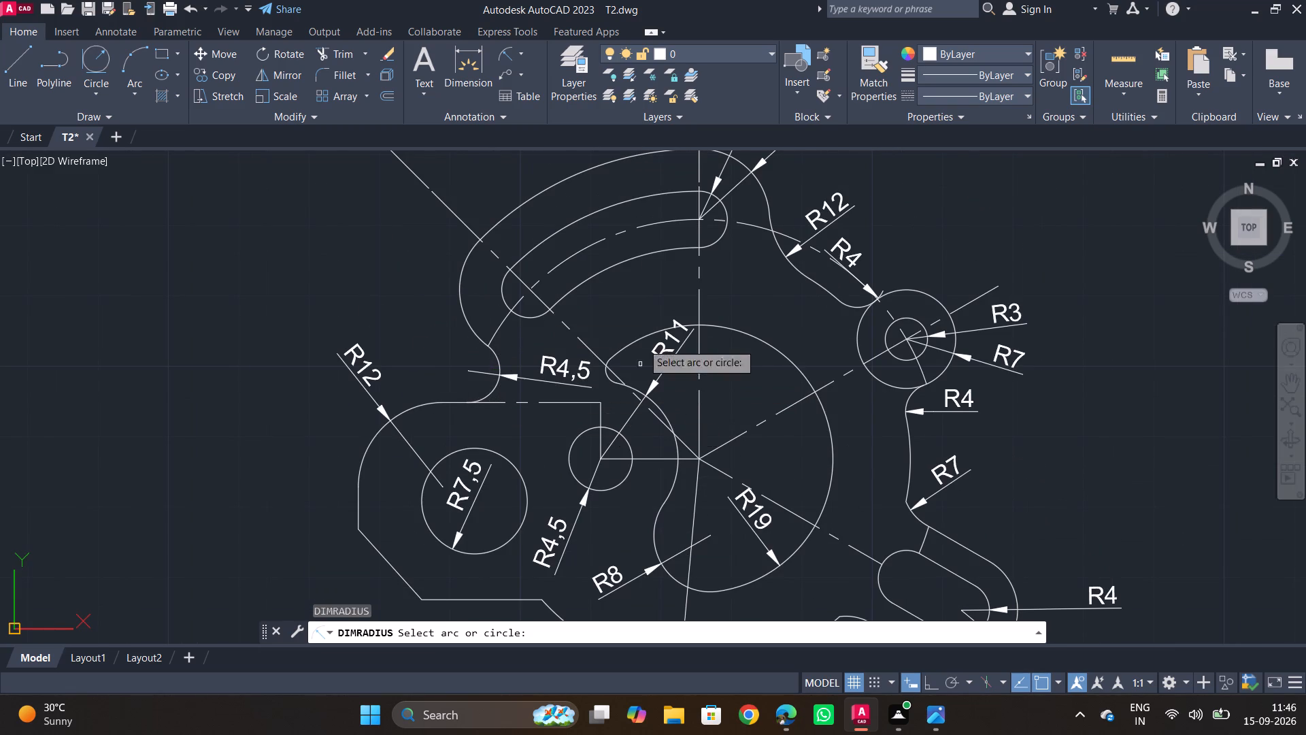
middle_click_drag(616, 366, 594, 452)
middle_click_drag(837, 423, 809, 306)
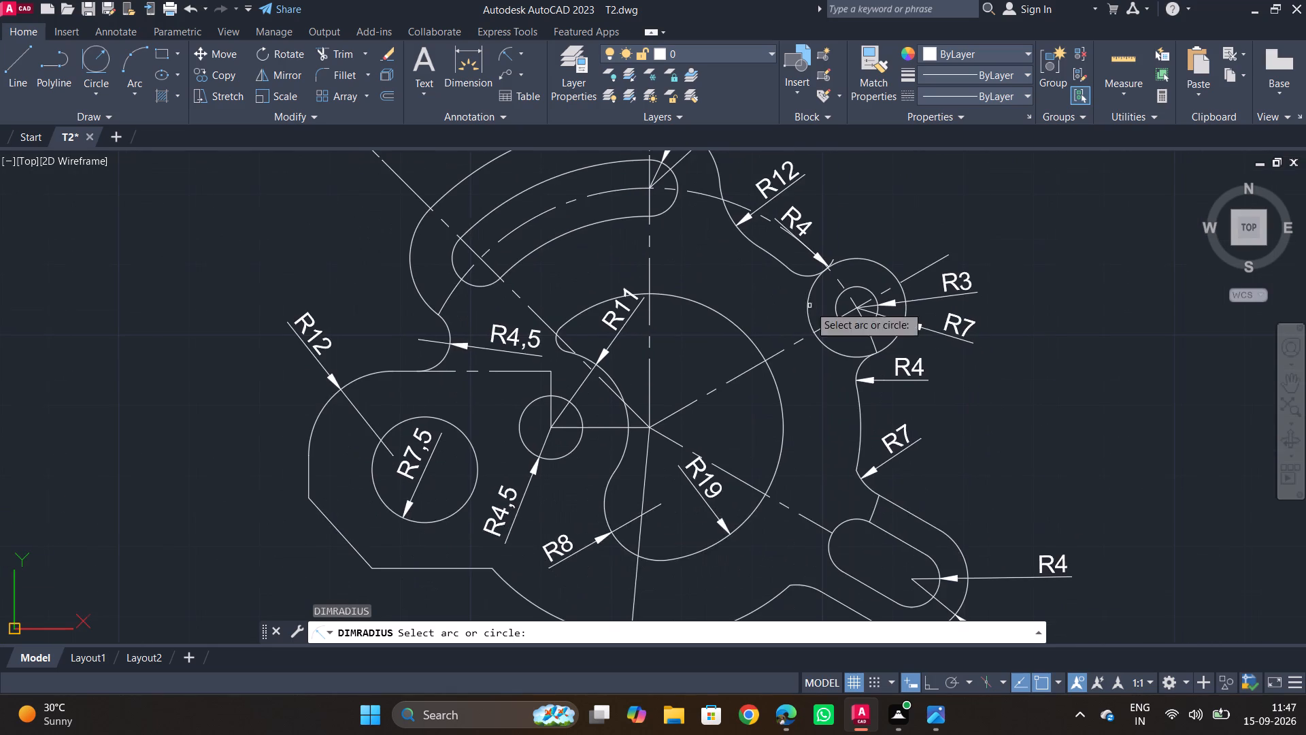
scroll(530, 287, "up", 1)
left_click(403, 244)
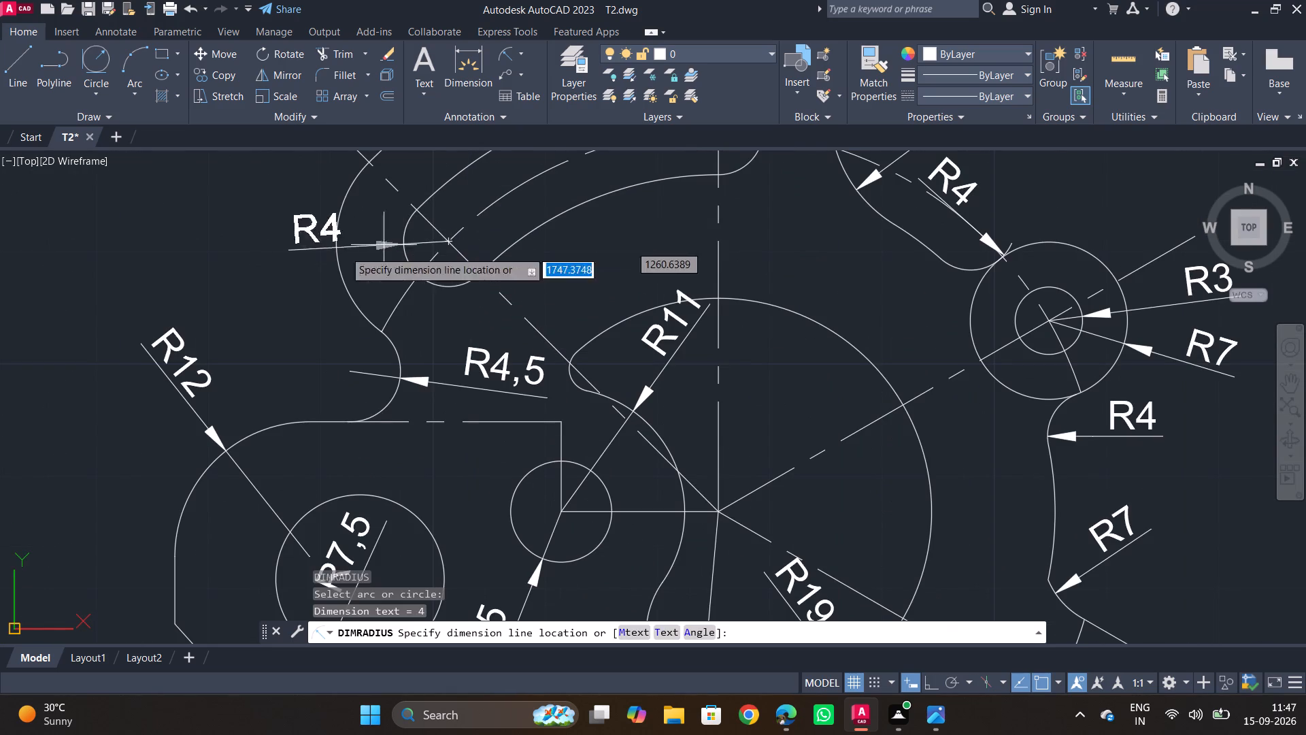
left_click(266, 316)
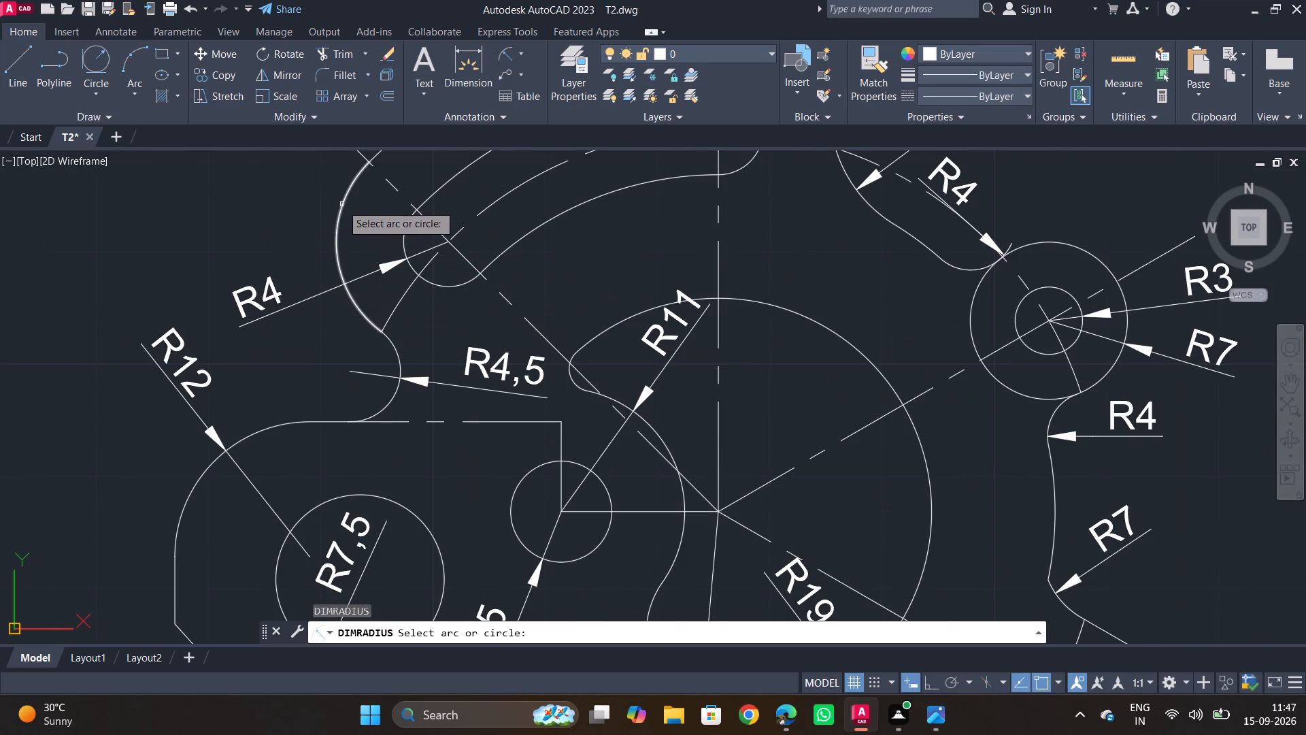
left_click(341, 204)
left_click(235, 193)
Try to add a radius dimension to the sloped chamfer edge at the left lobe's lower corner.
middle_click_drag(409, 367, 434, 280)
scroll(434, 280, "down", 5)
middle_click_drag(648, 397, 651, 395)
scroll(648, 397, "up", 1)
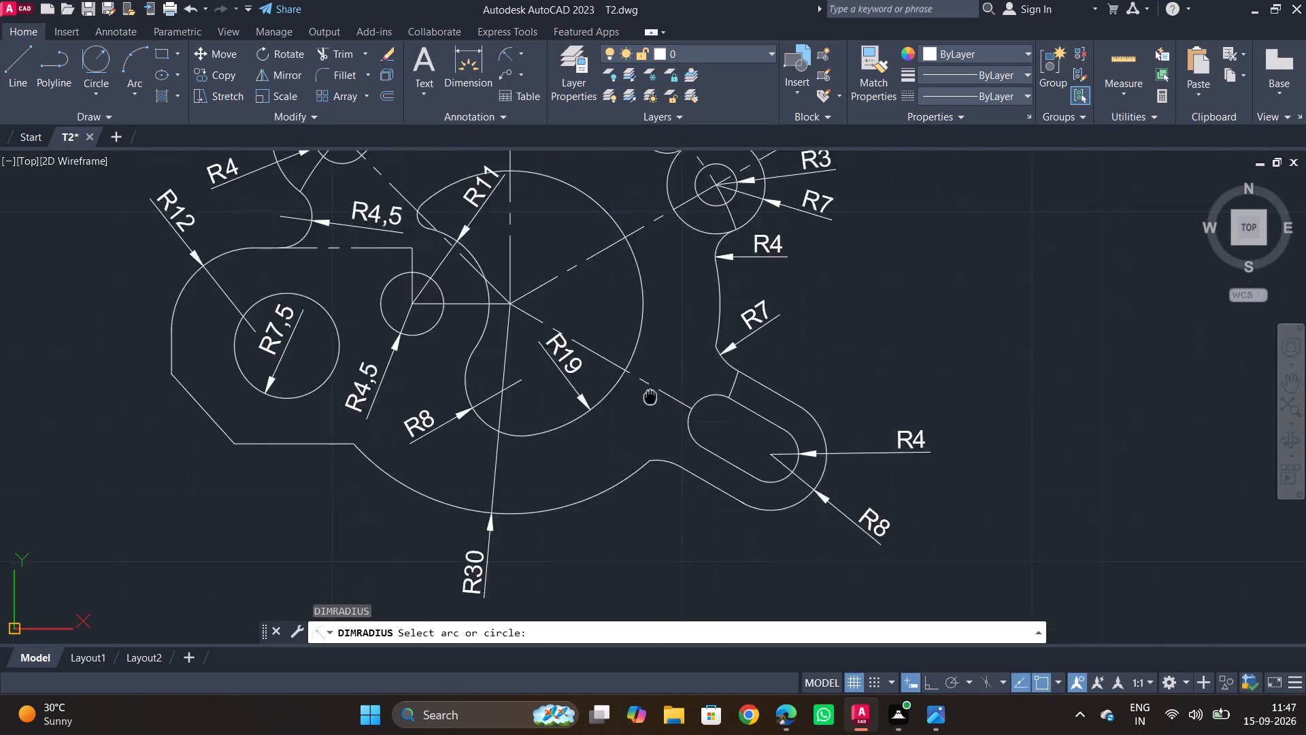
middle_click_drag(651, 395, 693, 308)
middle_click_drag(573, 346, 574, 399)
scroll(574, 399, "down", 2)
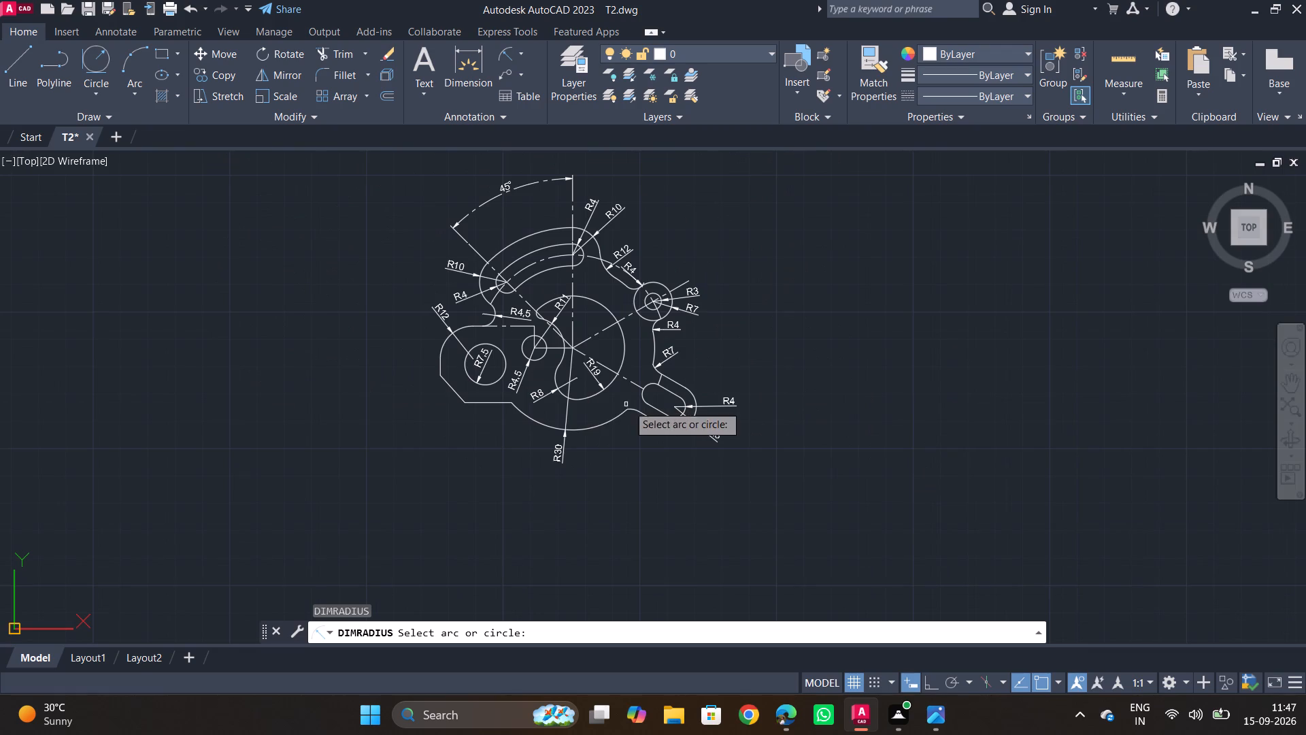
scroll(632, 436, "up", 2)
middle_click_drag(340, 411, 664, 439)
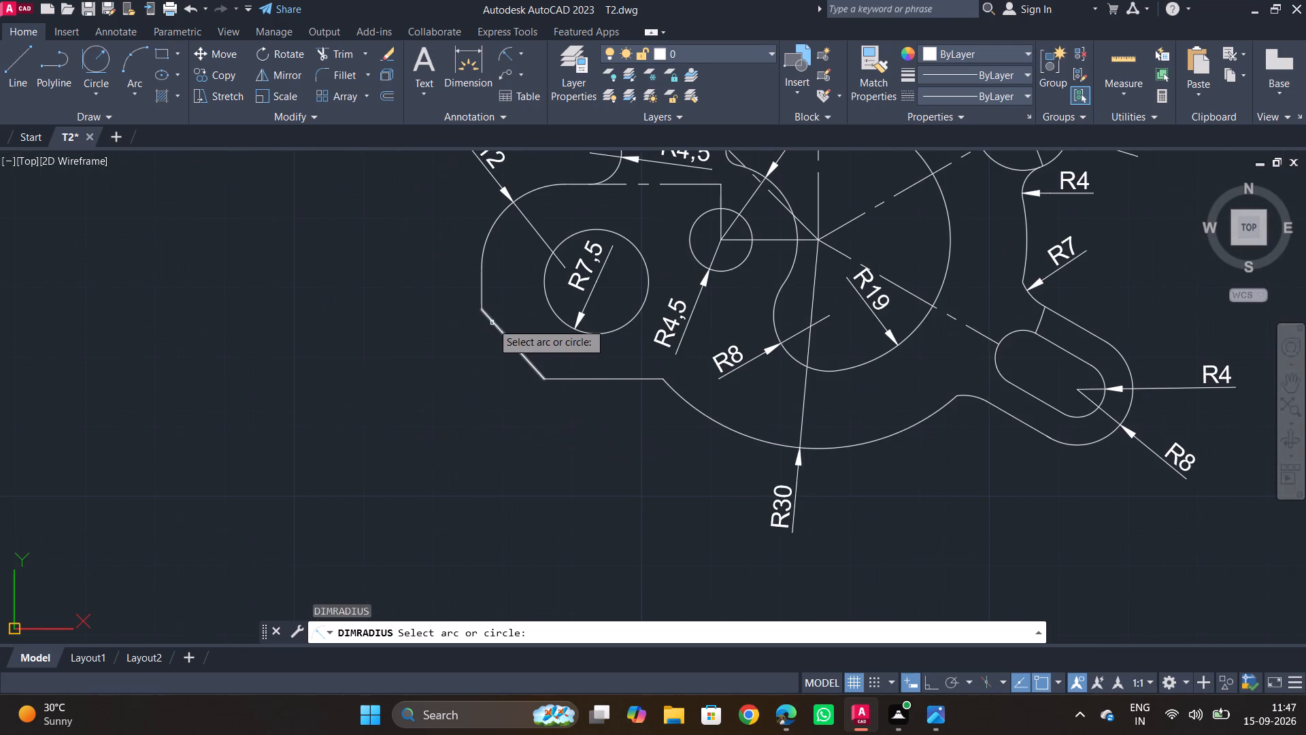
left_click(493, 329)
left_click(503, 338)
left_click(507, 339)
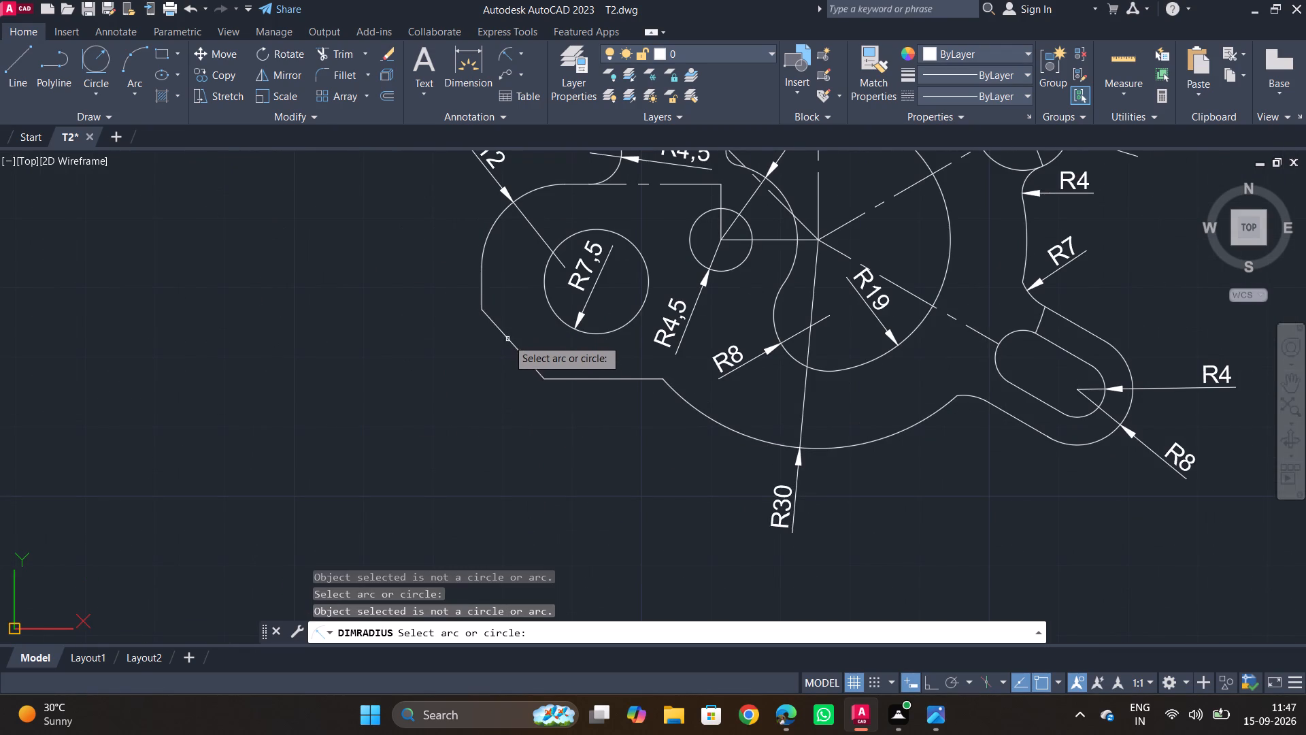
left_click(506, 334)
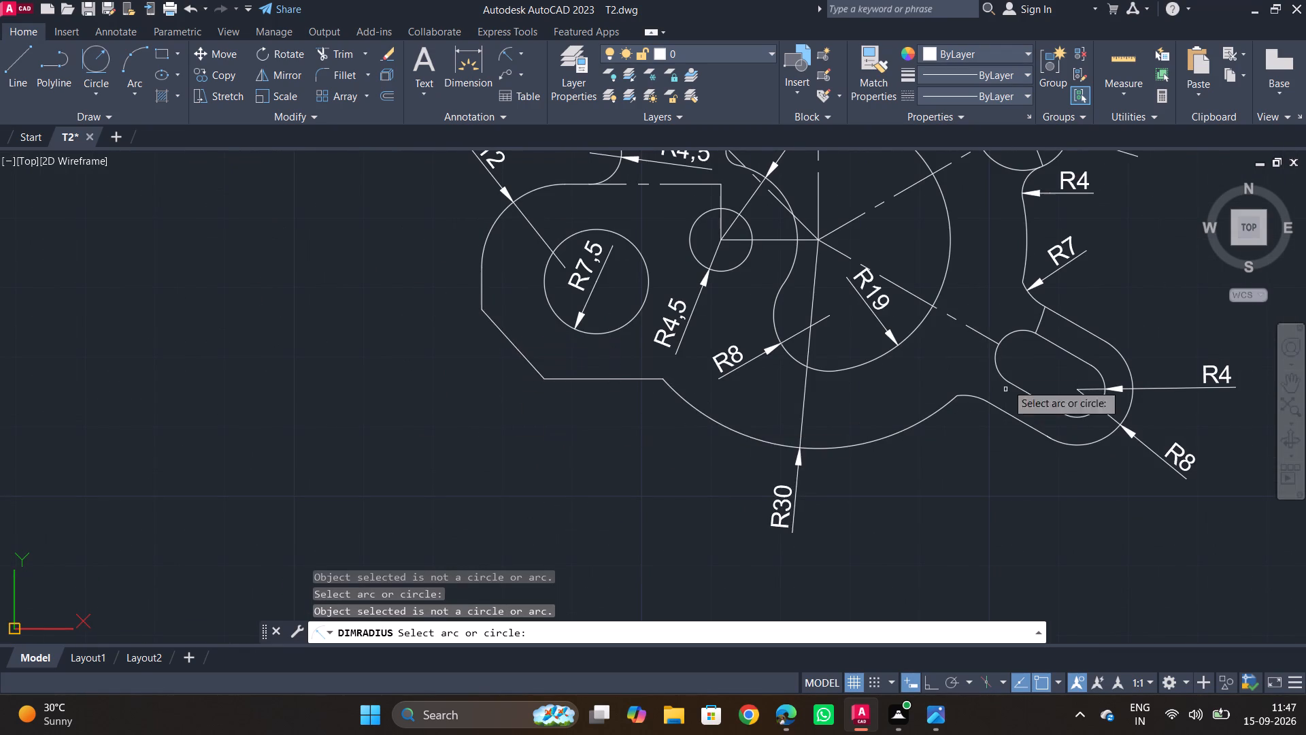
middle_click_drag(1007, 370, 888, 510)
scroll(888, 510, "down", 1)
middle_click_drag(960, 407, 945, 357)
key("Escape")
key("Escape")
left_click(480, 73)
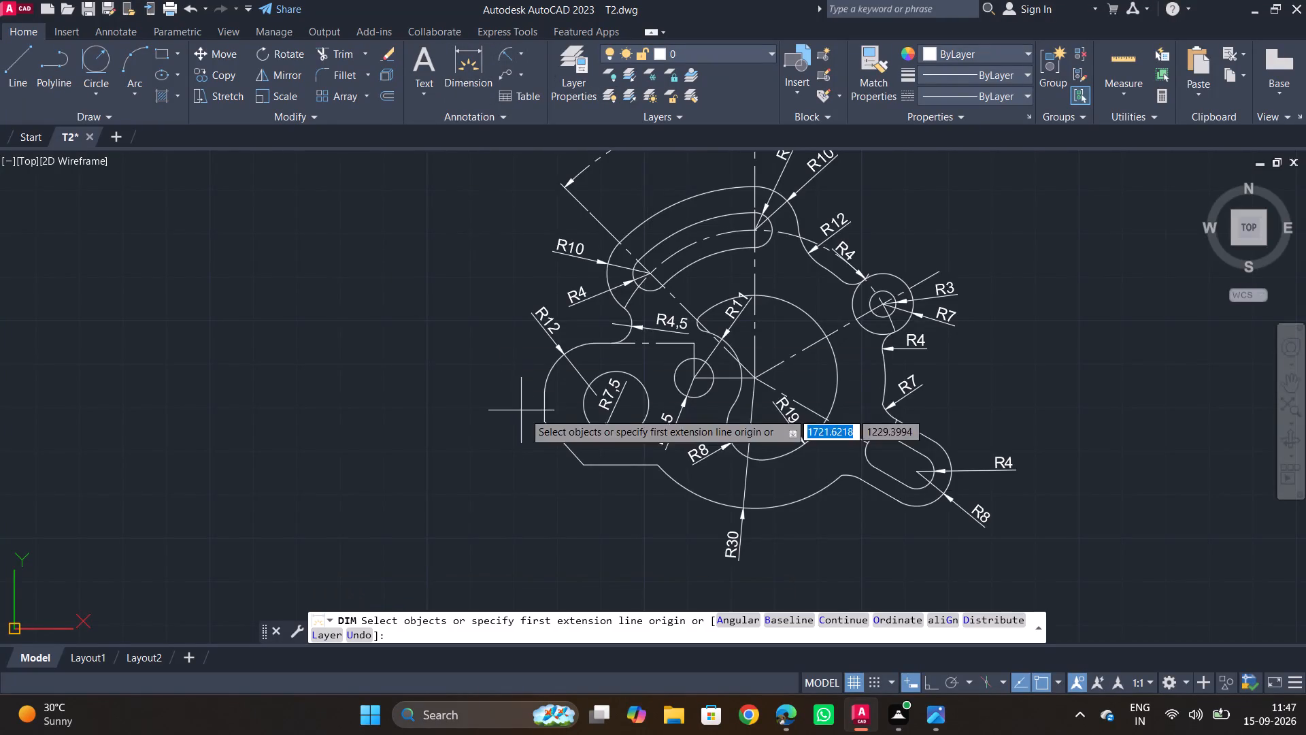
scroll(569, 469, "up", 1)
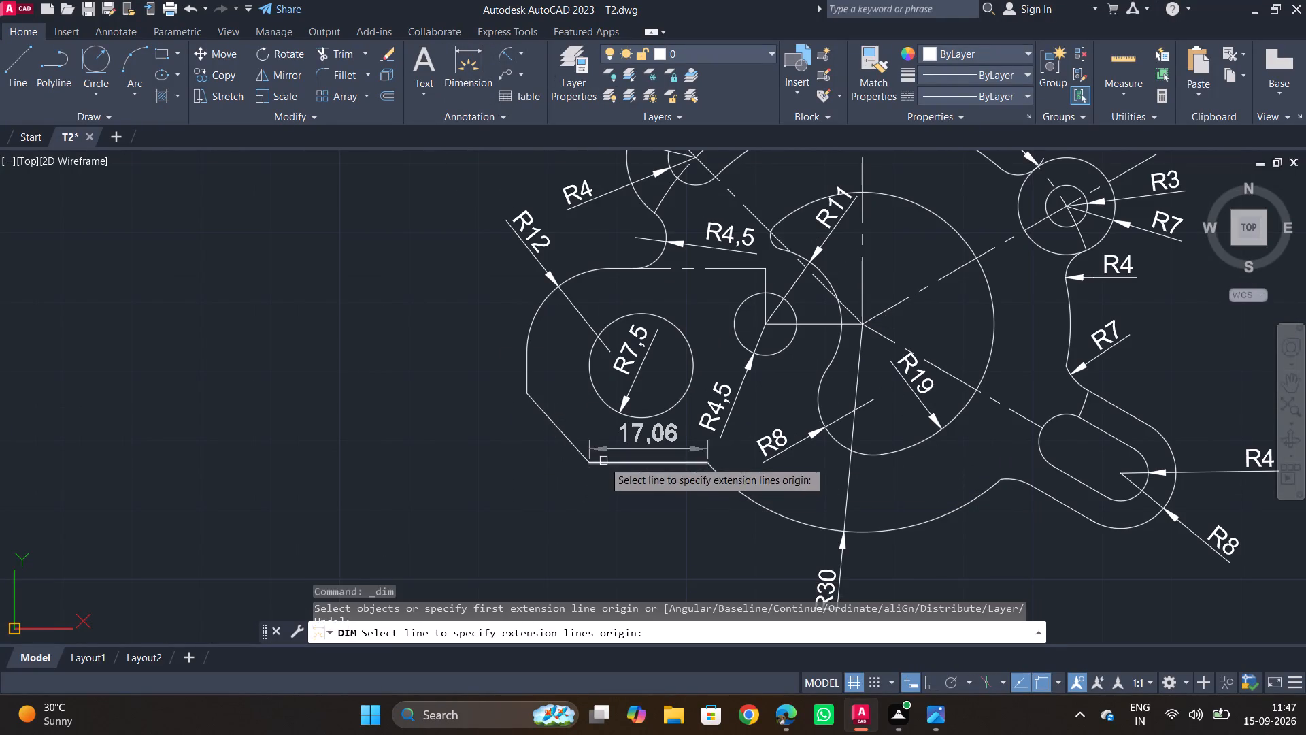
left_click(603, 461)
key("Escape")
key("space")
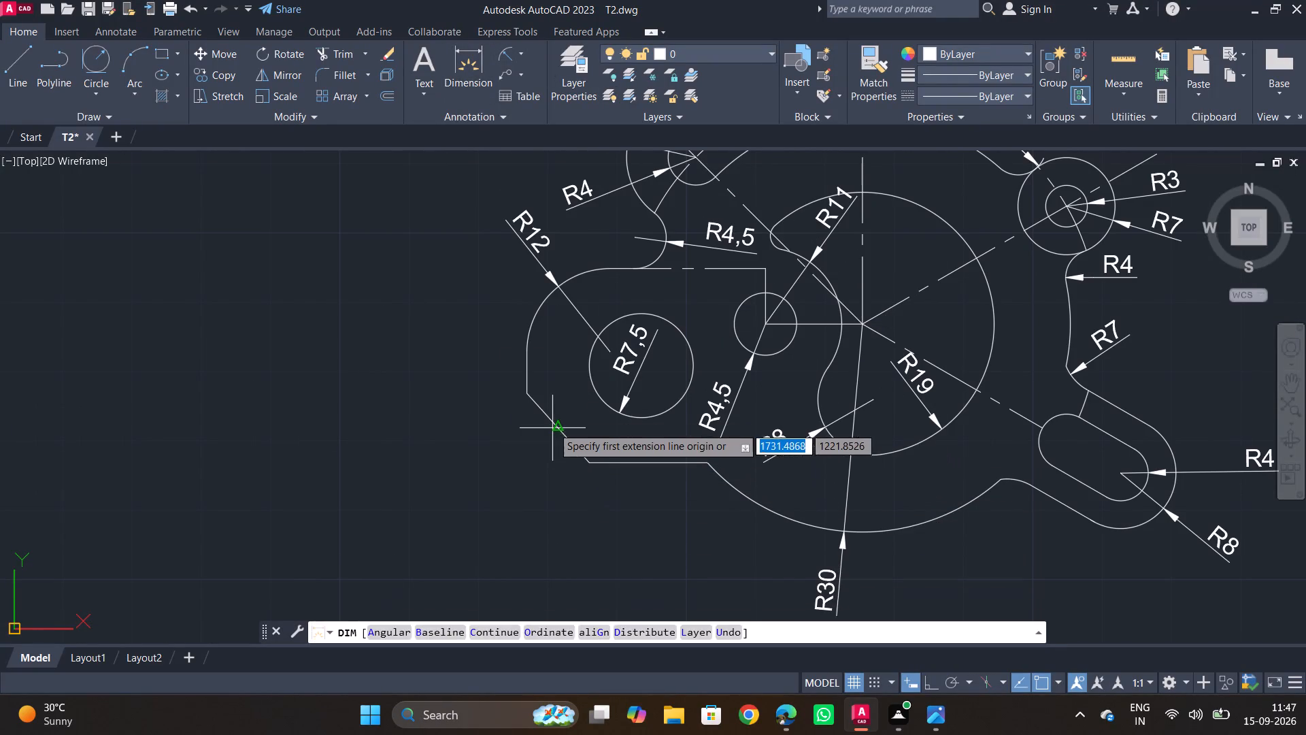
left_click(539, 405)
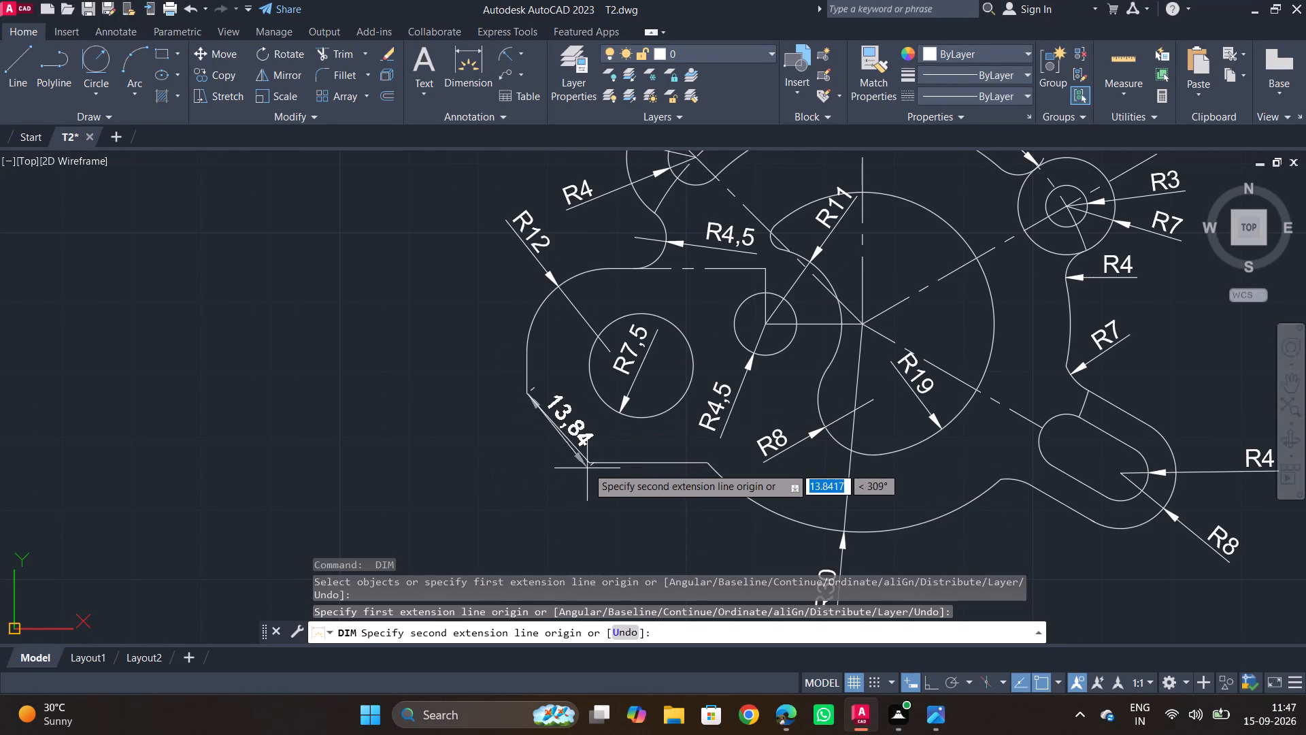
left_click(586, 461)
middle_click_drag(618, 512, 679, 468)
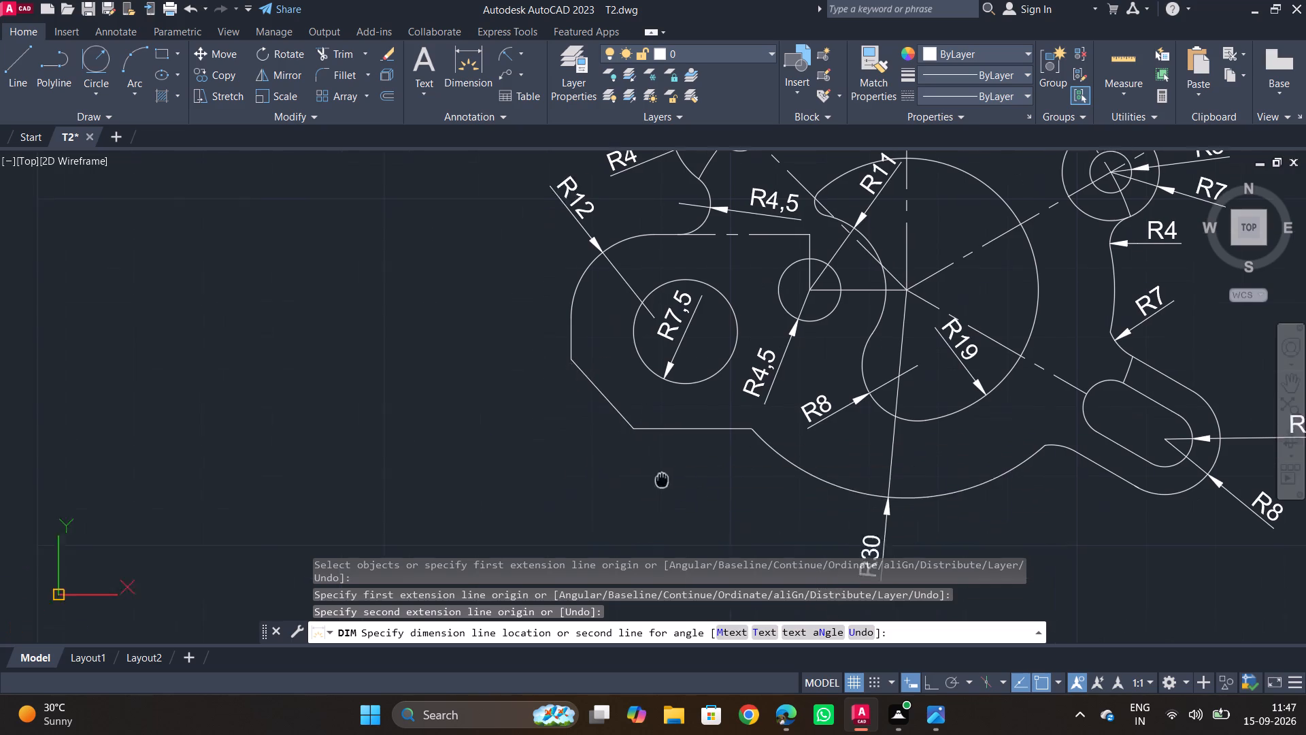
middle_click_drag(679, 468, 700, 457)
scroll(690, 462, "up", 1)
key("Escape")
Set the ISO-25 dimension style's decimal separator to Period after checking the reference drawing.
key("alt+Tab")
scroll(447, 460, "up", 1)
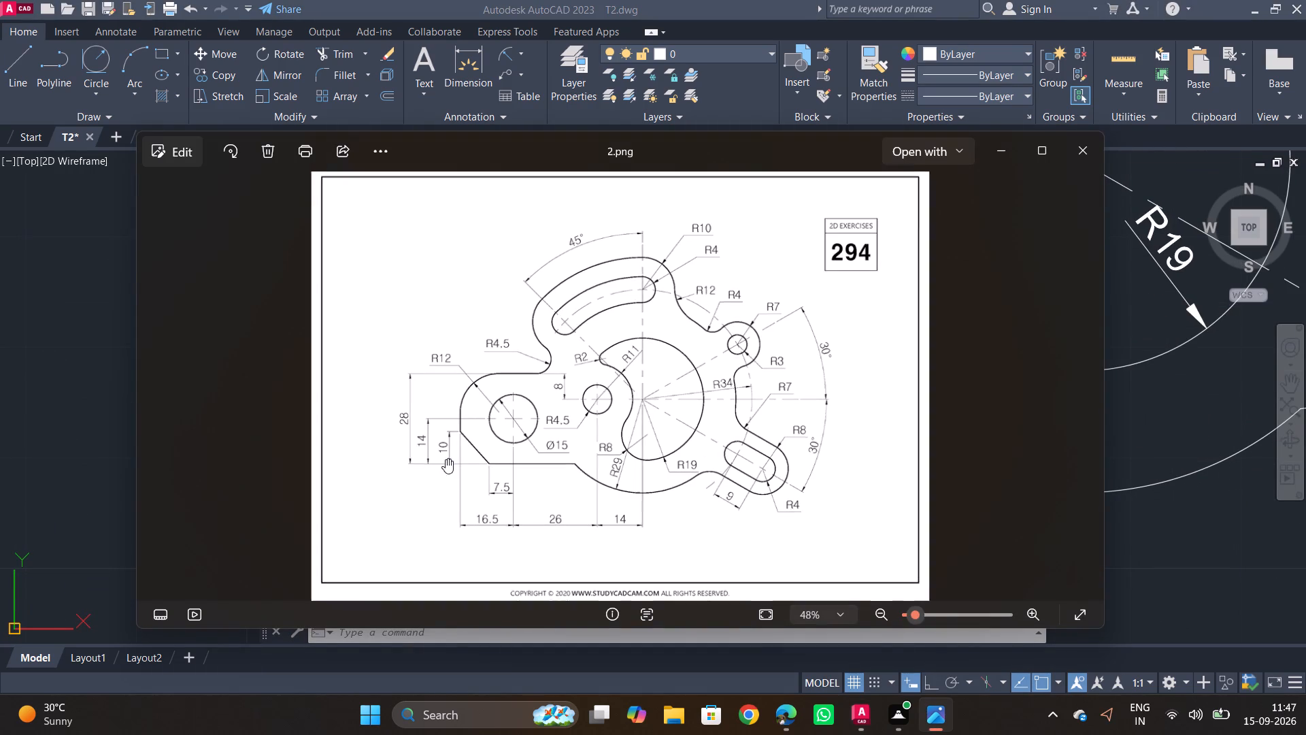
scroll(446, 459, "up", 1)
key("alt+Tab")
scroll(684, 309, "down", 1)
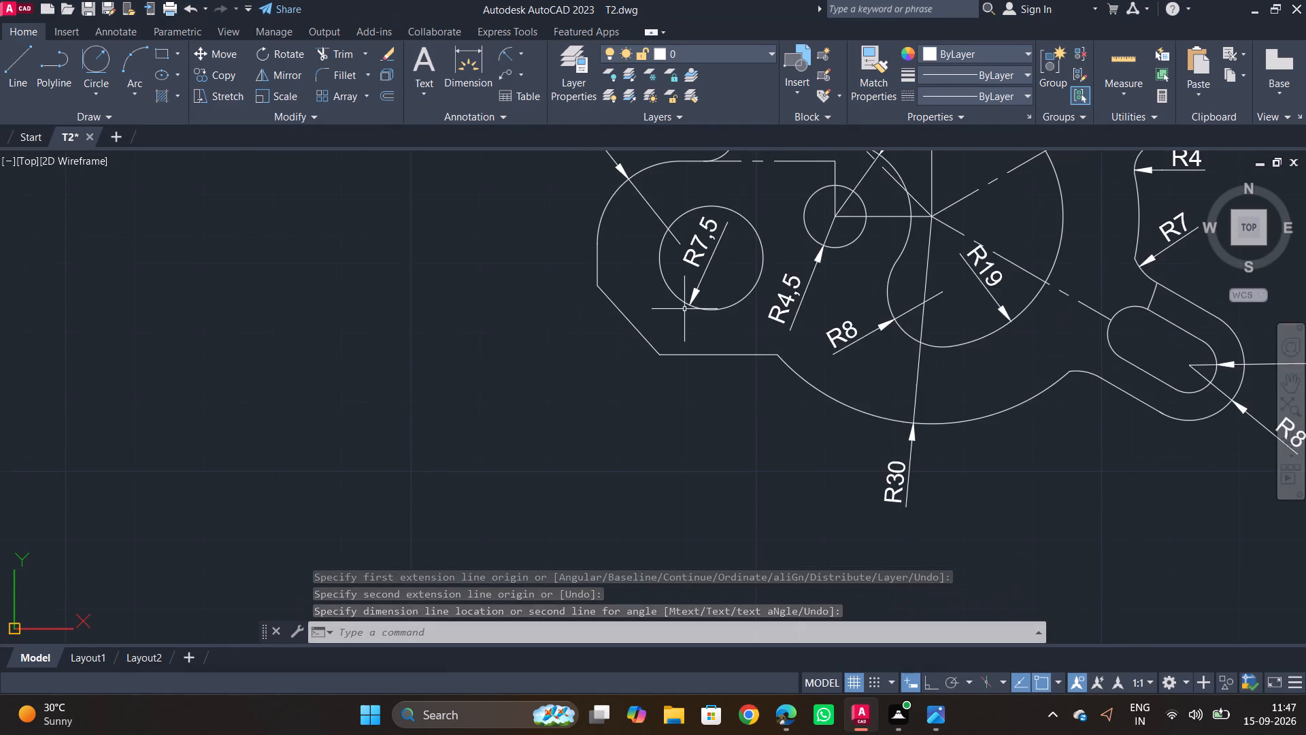
middle_click_drag(684, 309, 729, 355)
key("Escape")
type("d")
key("space")
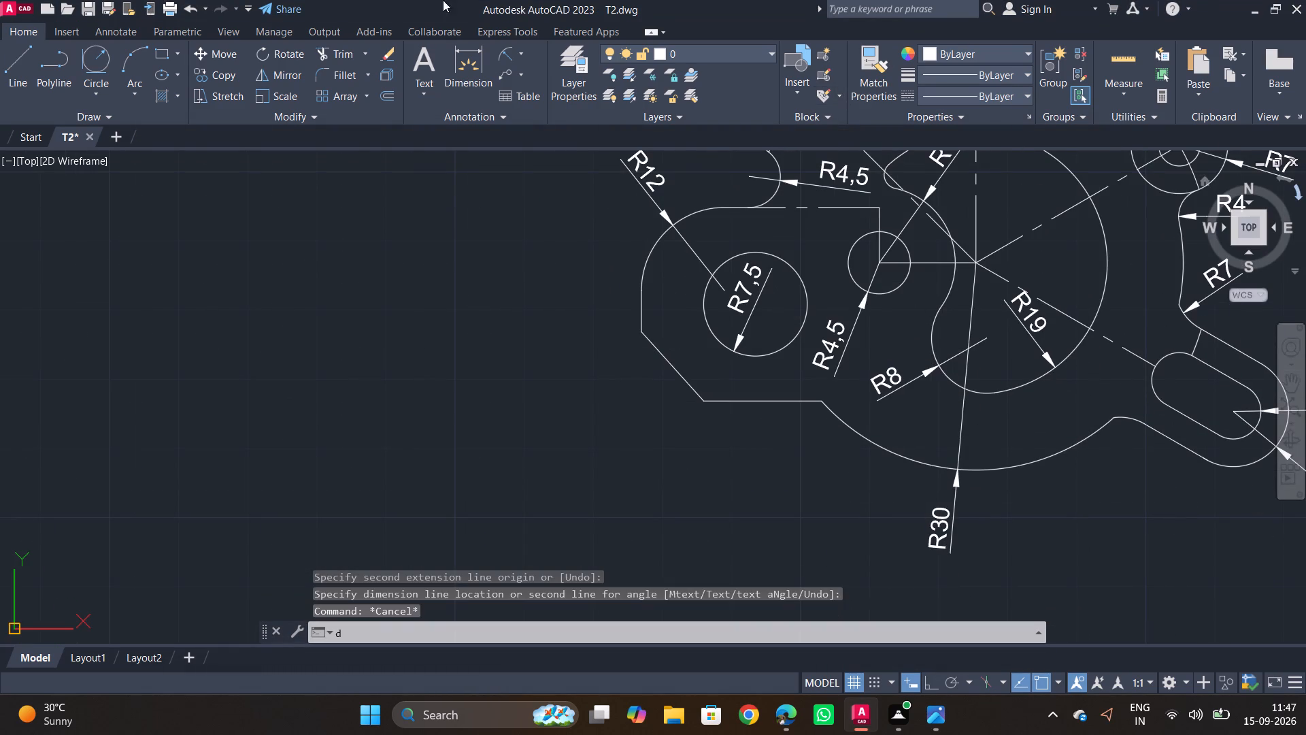
left_click(823, 318)
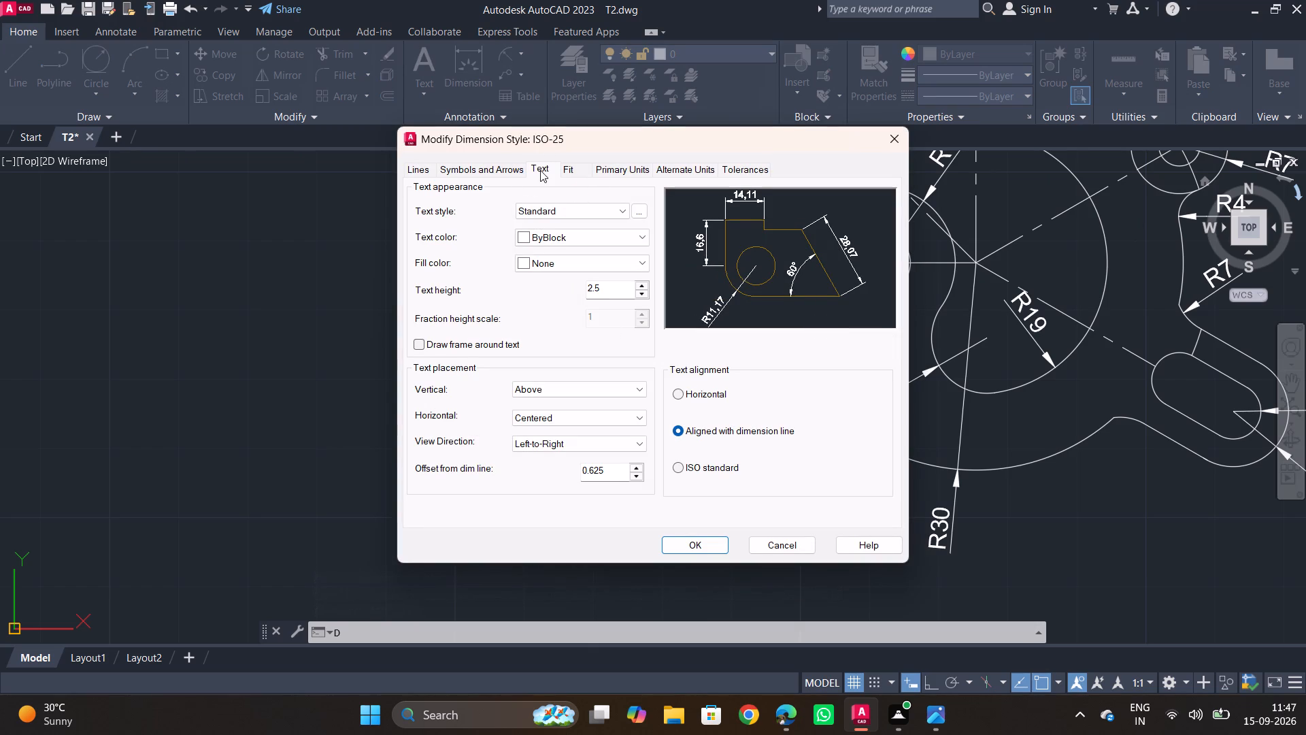
left_click(613, 176)
double_click(647, 268)
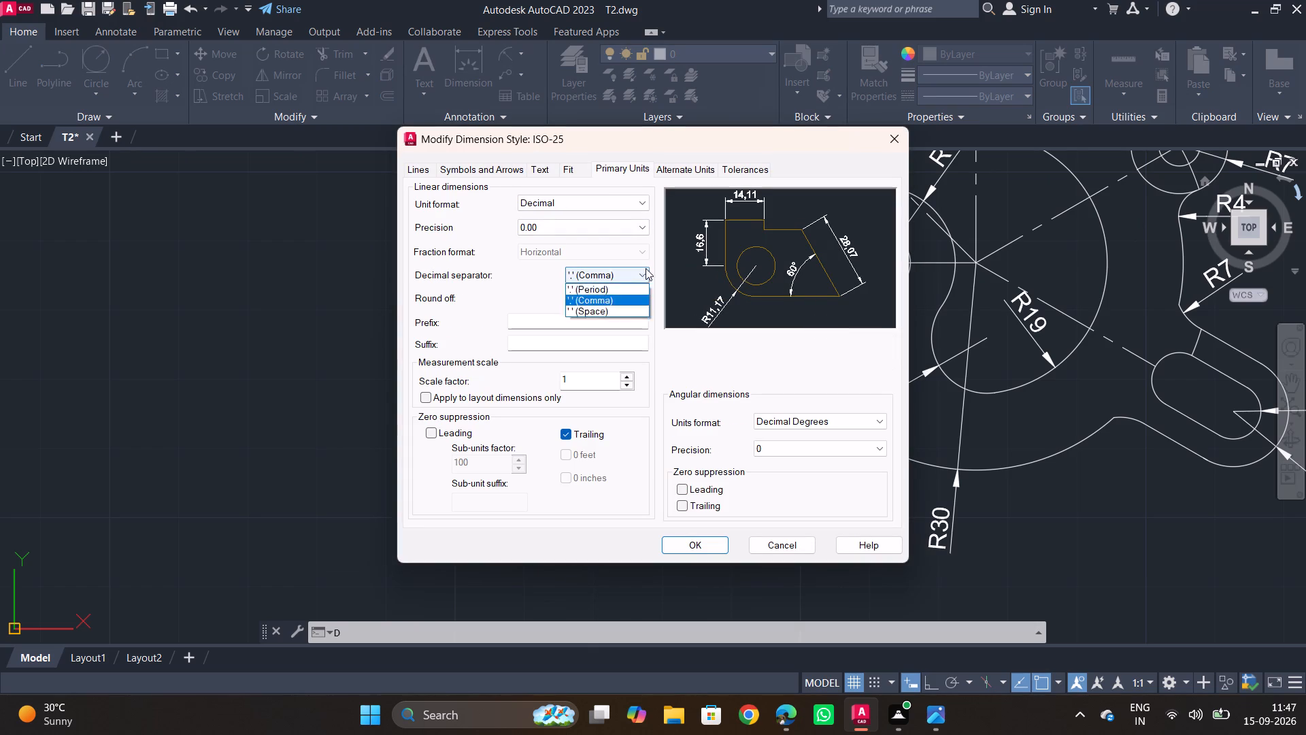
left_click(648, 274)
left_click(610, 289)
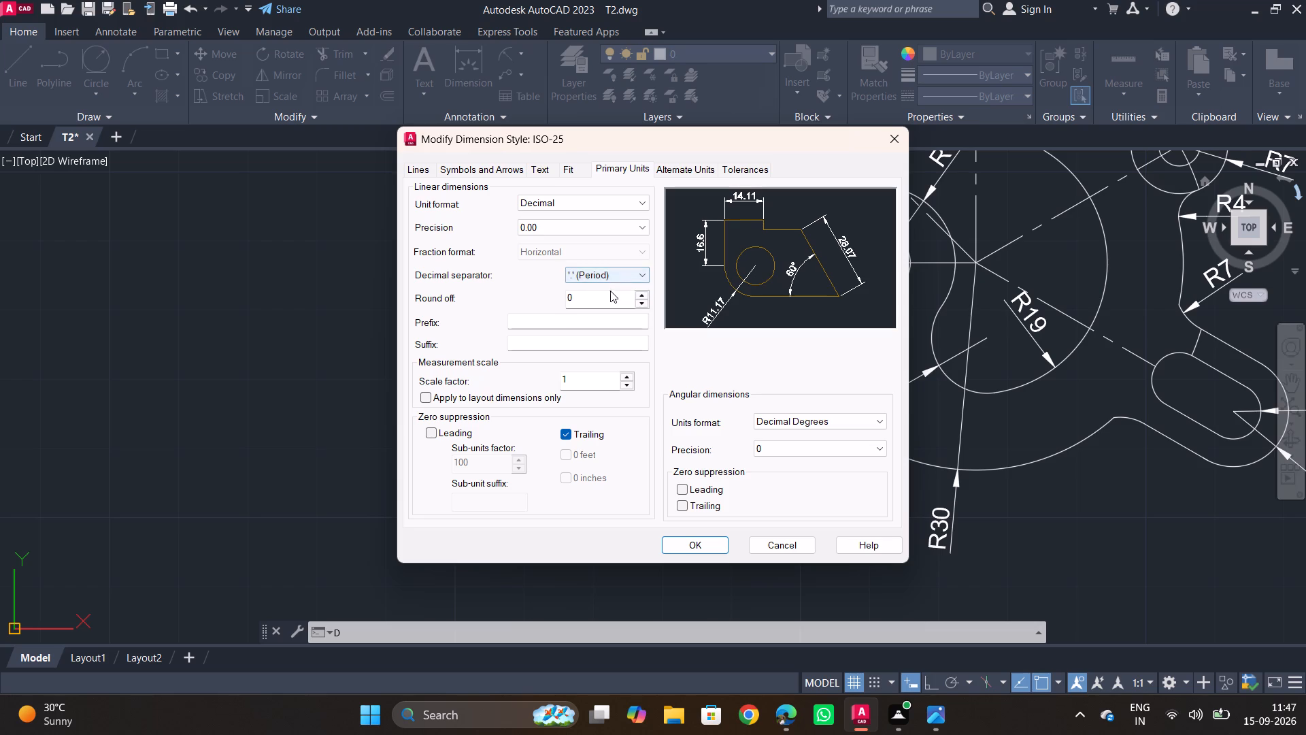
left_click(699, 551)
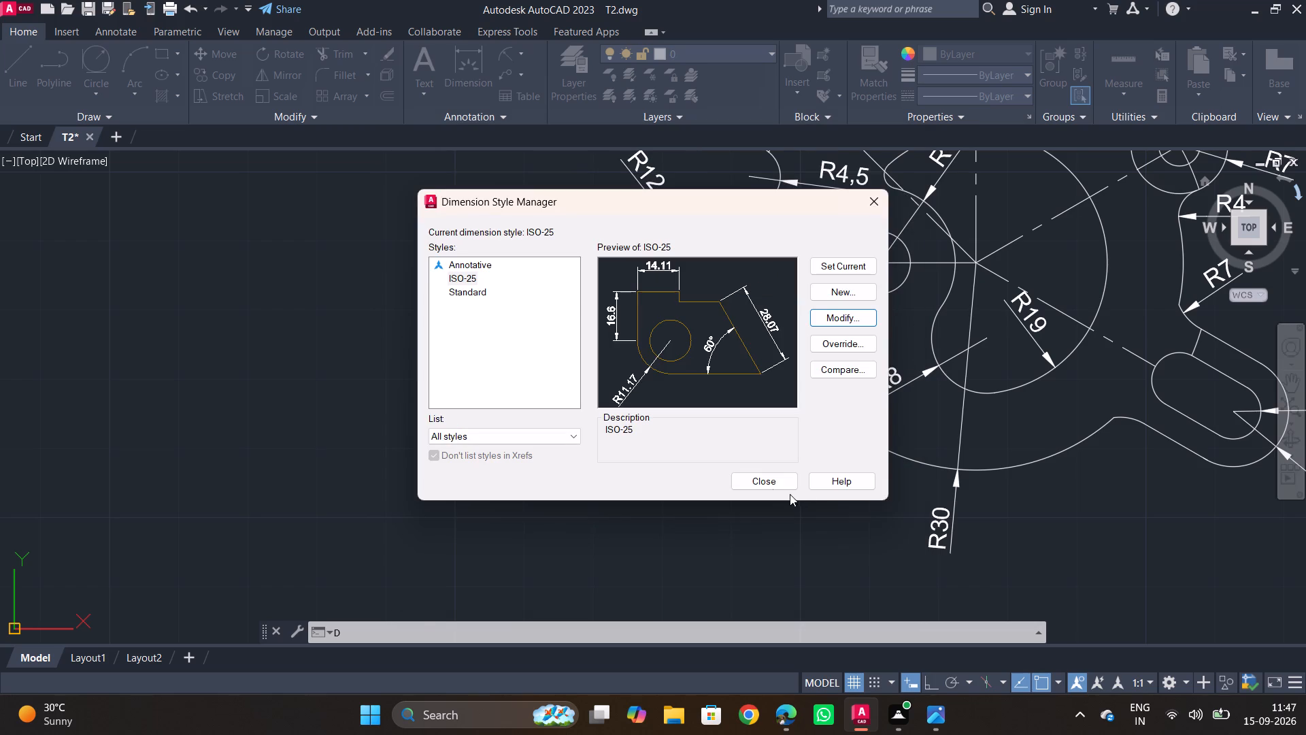
left_click(760, 480)
Add a horizontal dimension below the left lobe, from the larger circle's centre to the chamfer's lower end.
middle_click_drag(800, 360, 734, 393)
scroll(696, 364, "up", 1)
middle_click_drag(694, 363, 688, 297)
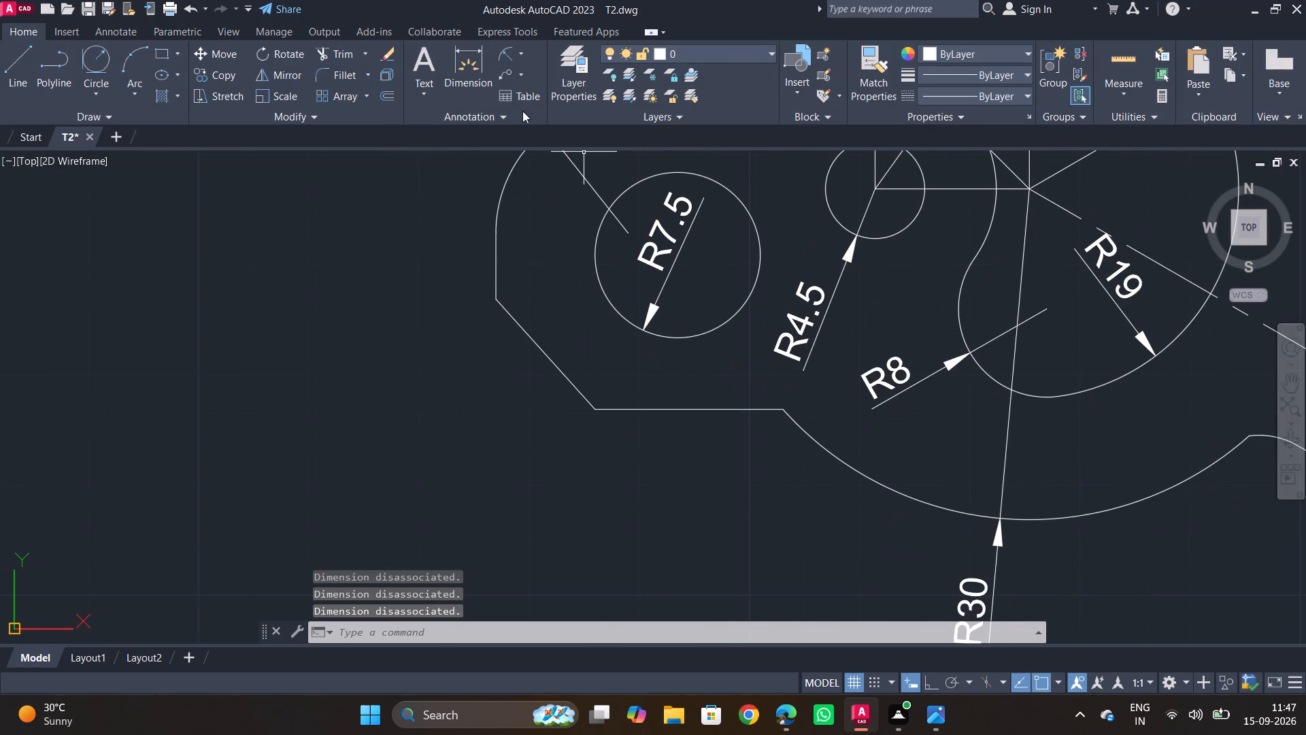
left_click(456, 56)
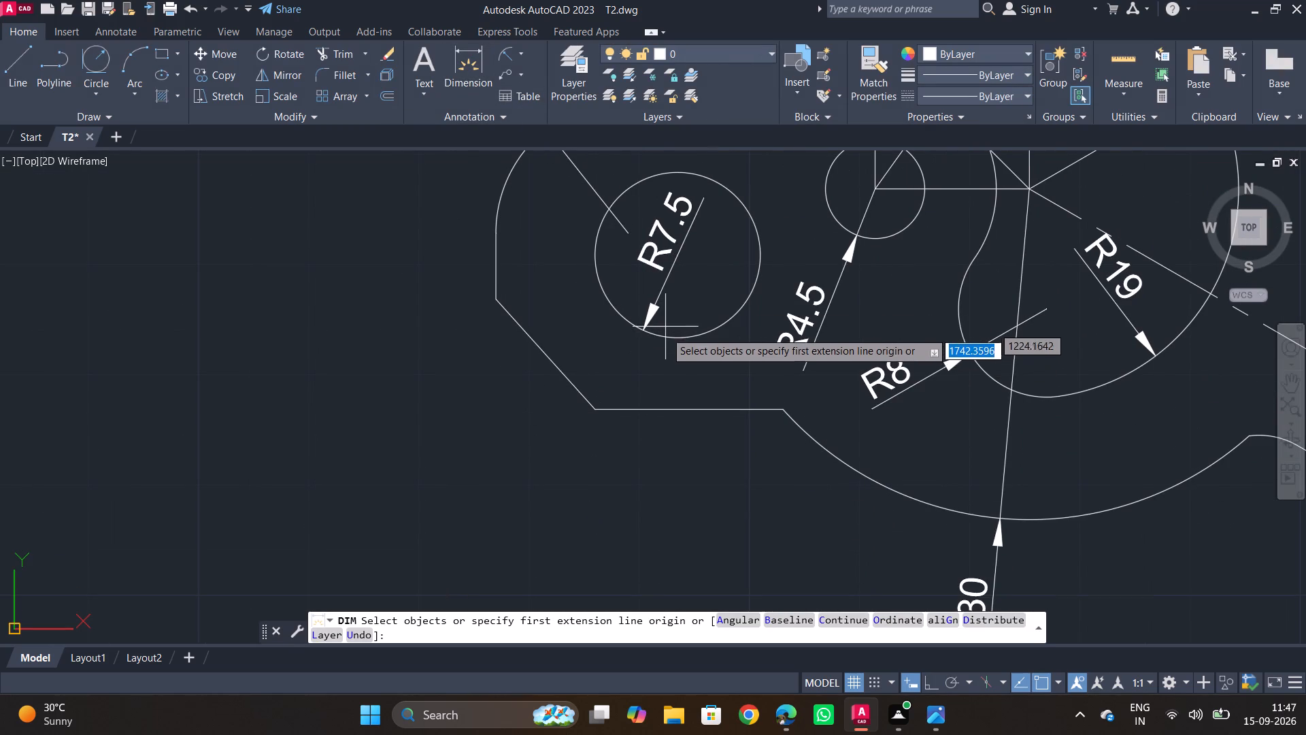
left_click(673, 255)
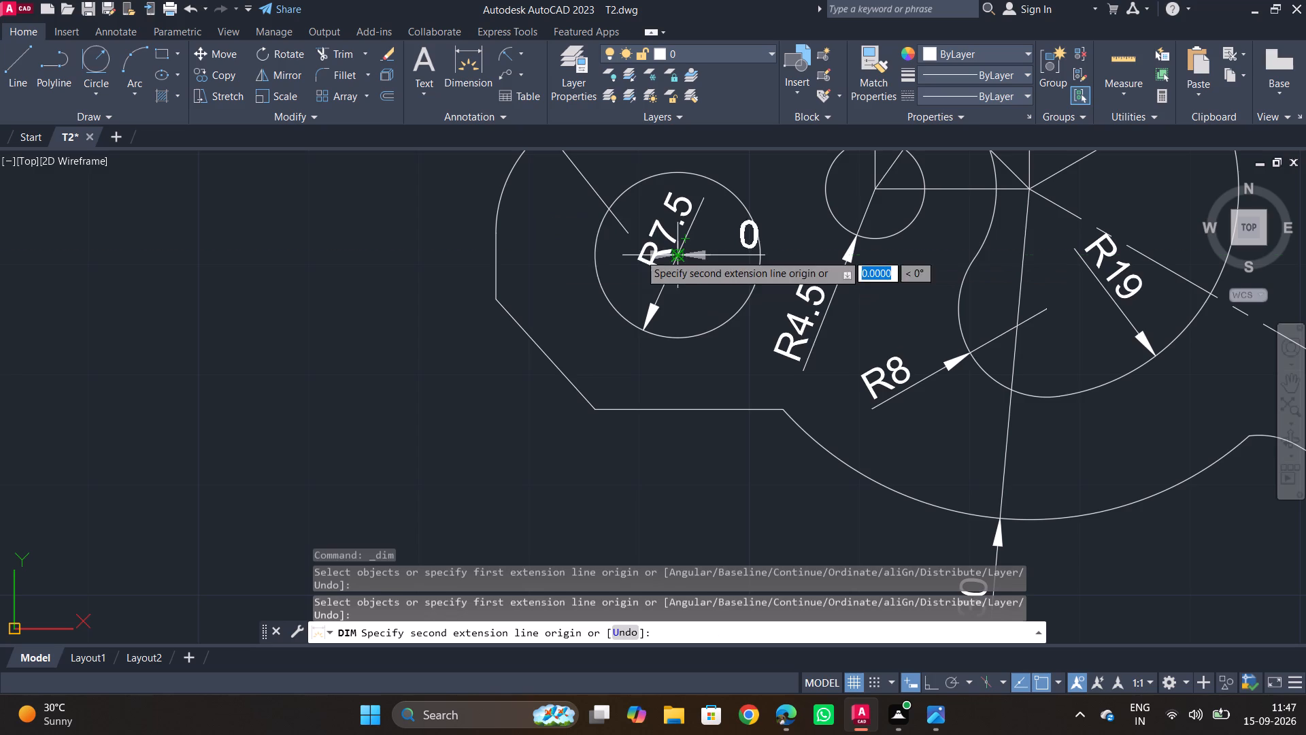
left_click(593, 410)
middle_click_drag(625, 469, 626, 404)
left_click(631, 410)
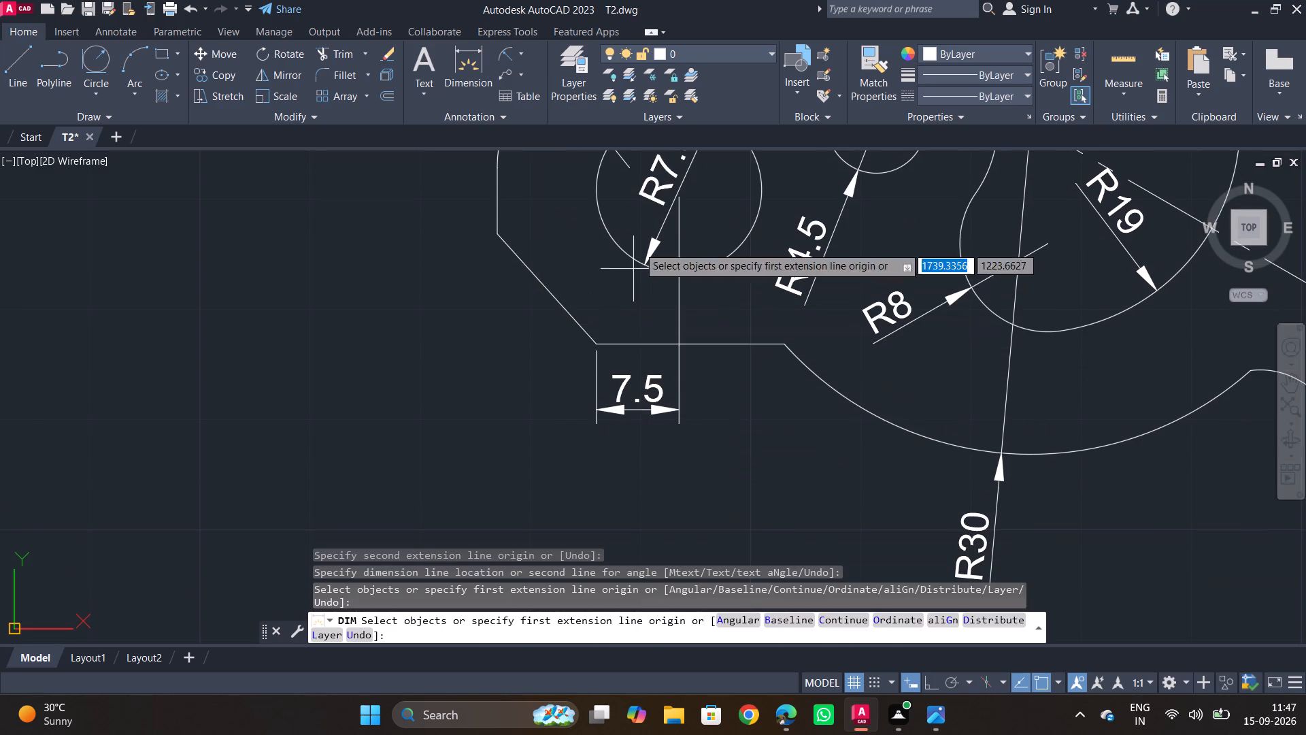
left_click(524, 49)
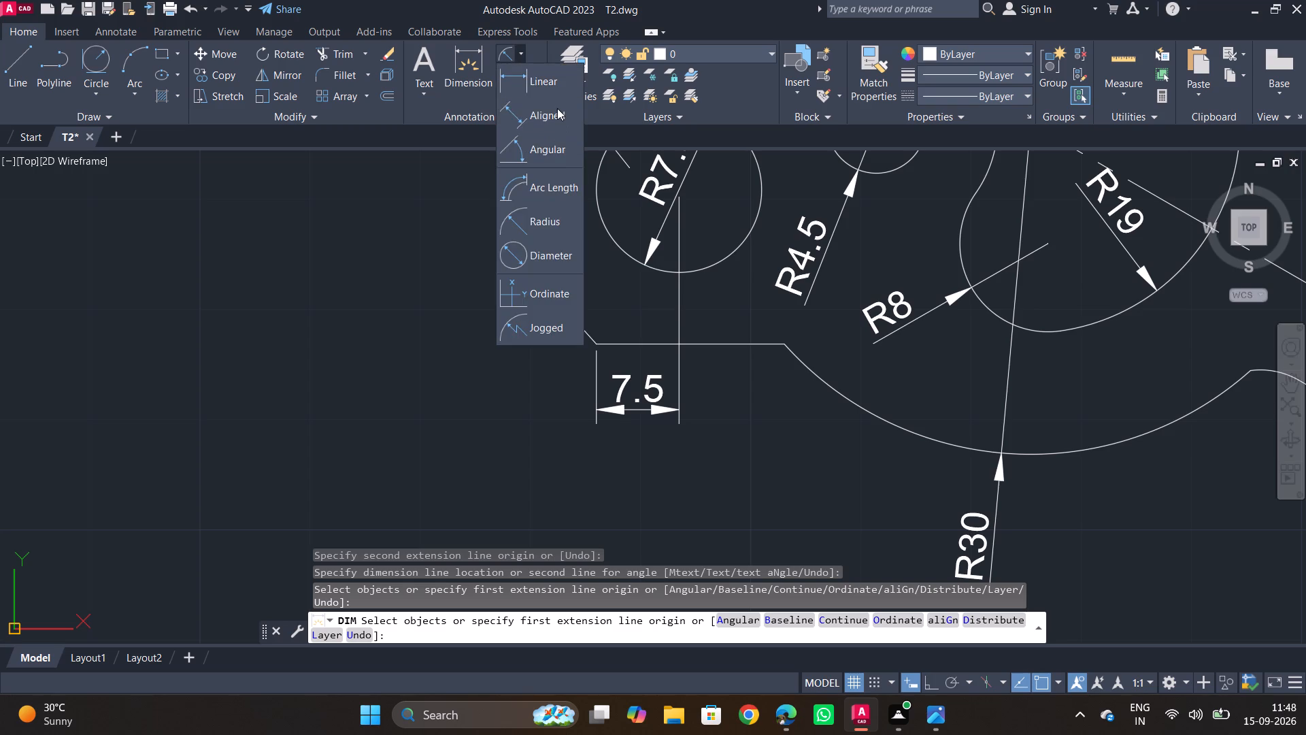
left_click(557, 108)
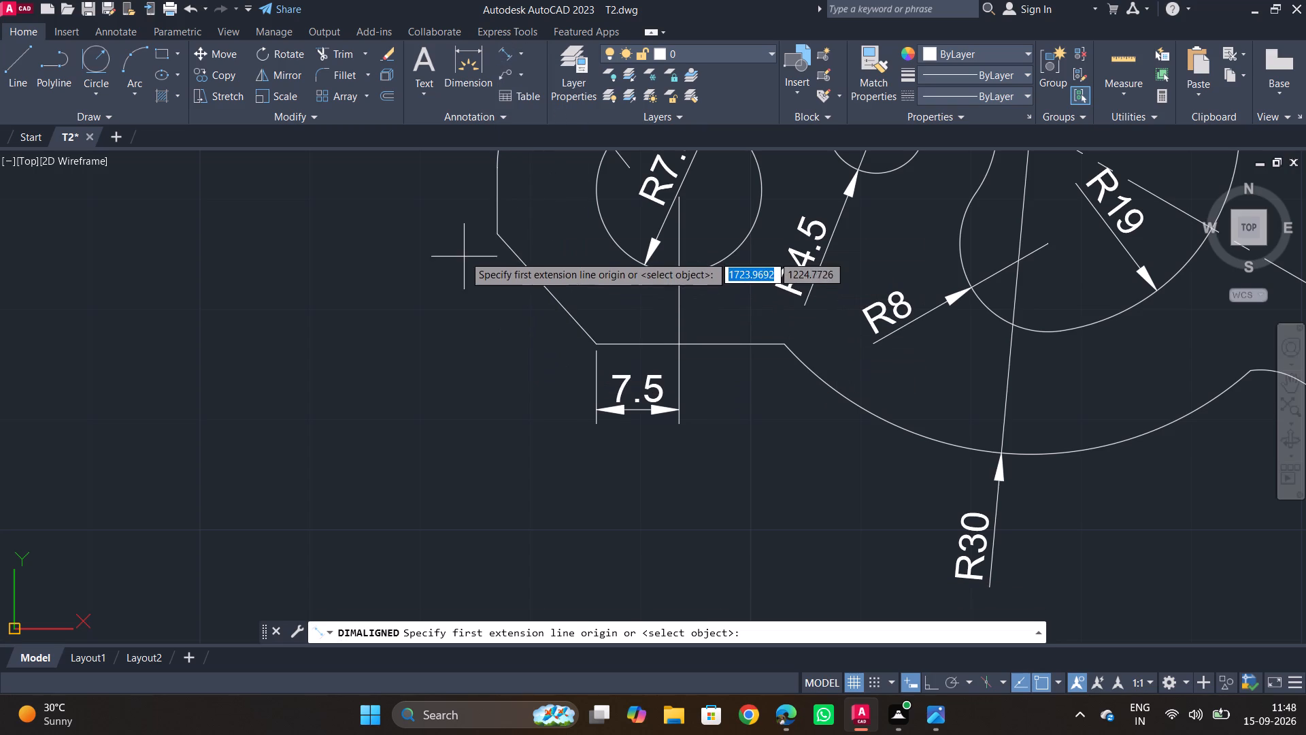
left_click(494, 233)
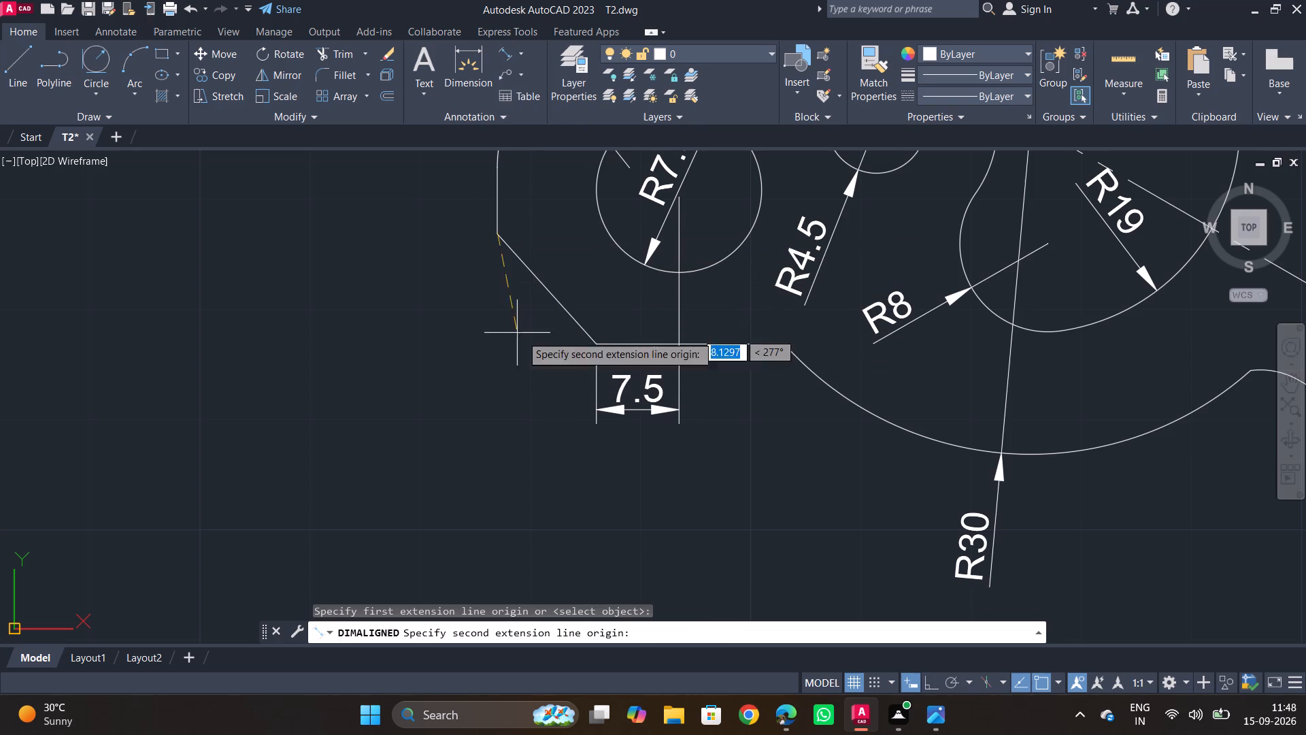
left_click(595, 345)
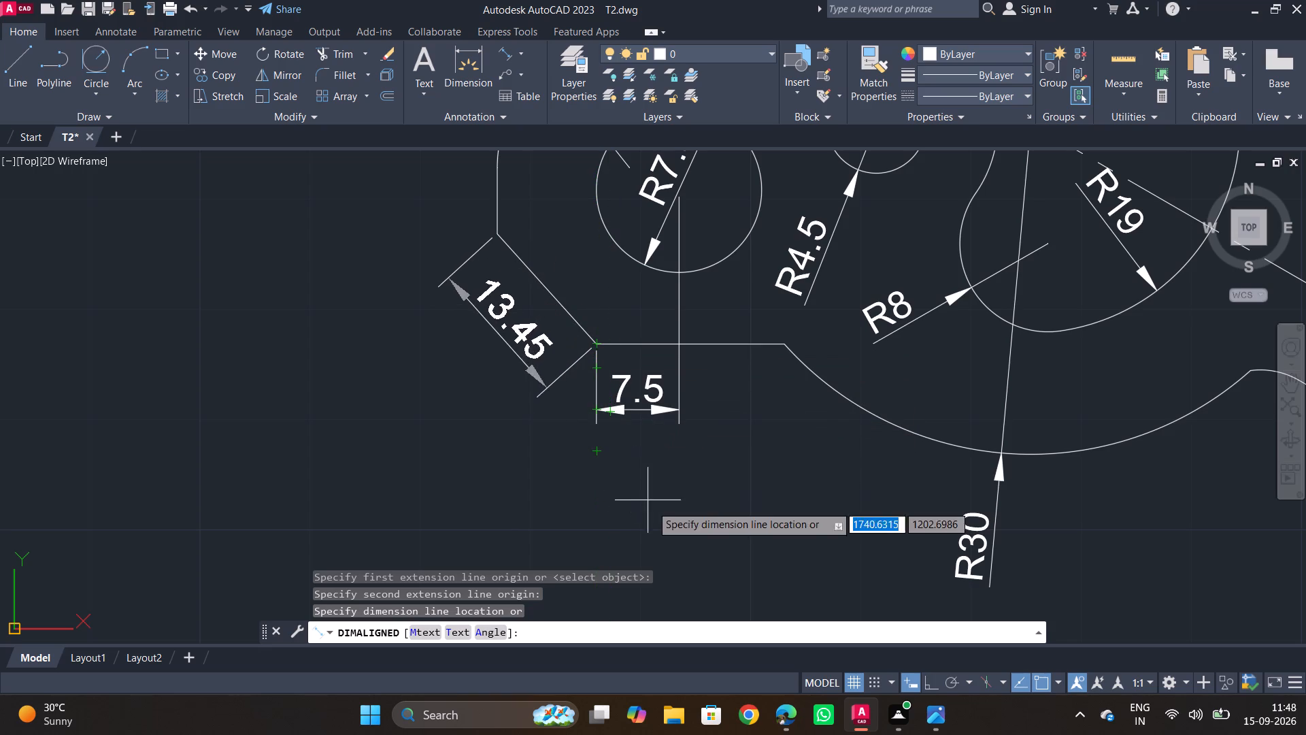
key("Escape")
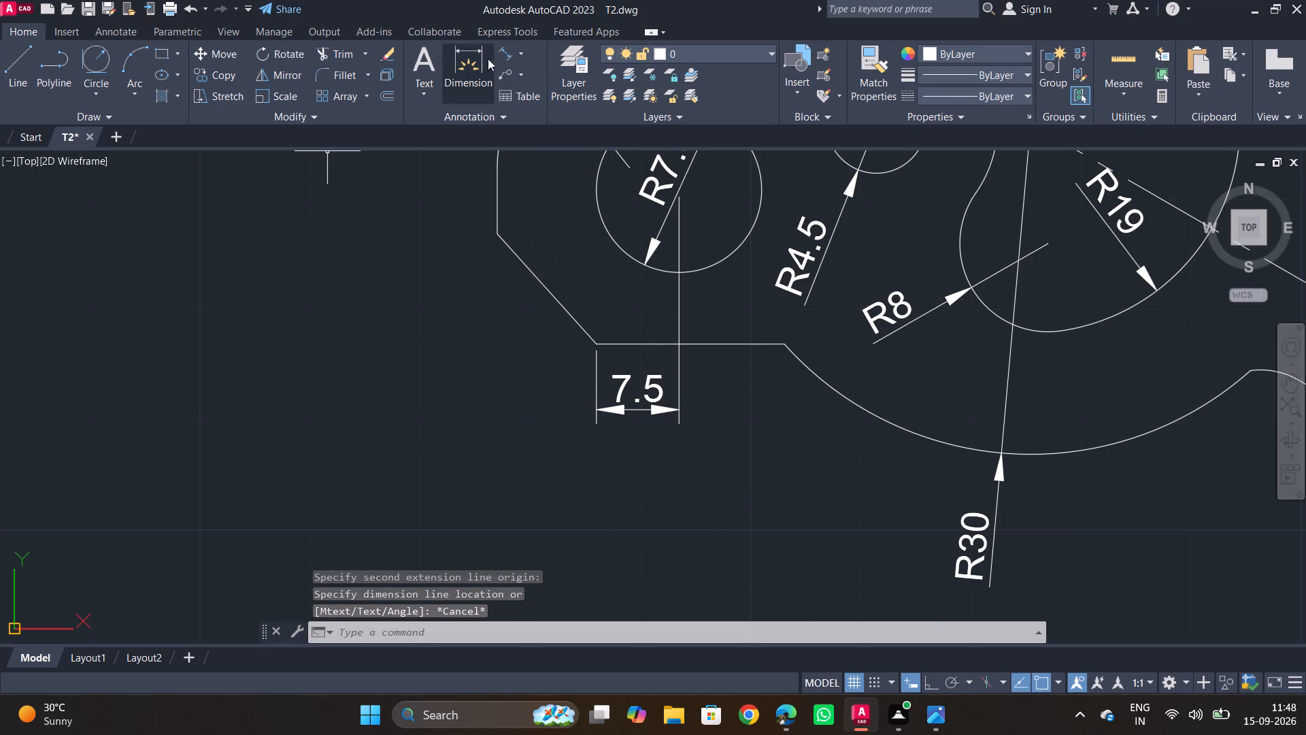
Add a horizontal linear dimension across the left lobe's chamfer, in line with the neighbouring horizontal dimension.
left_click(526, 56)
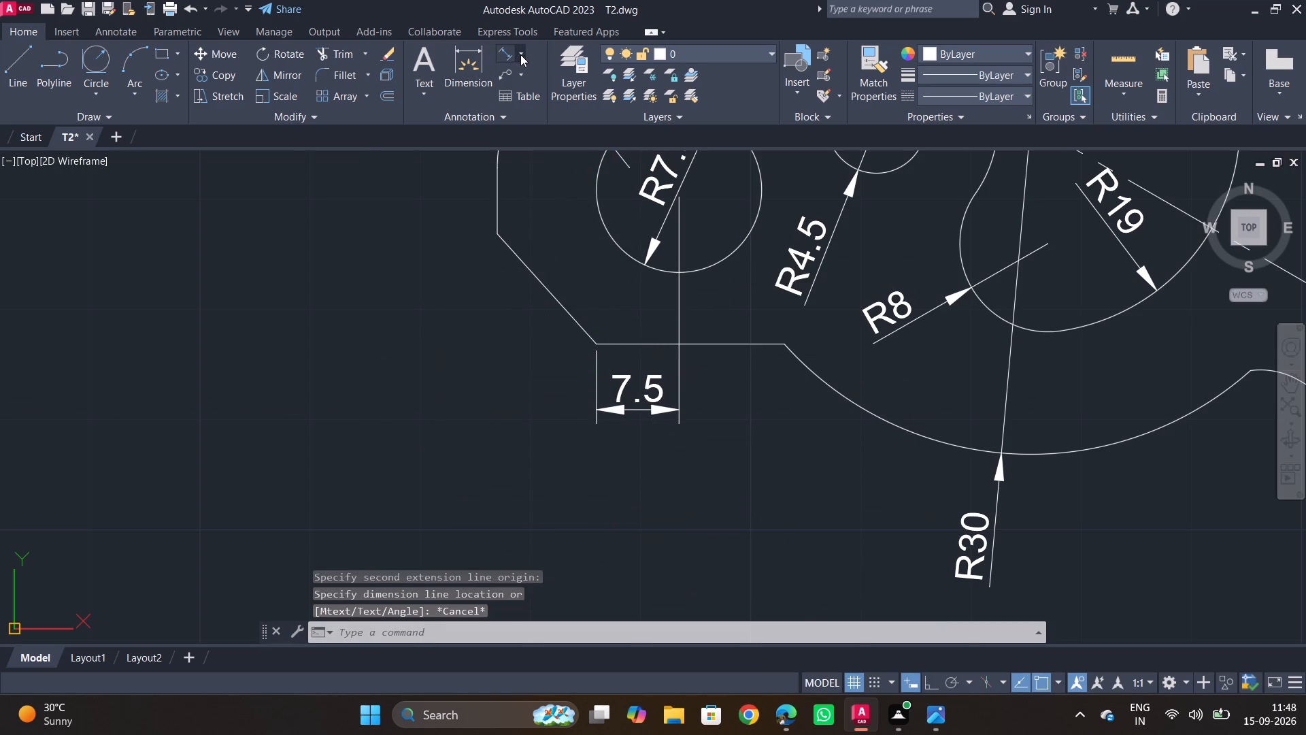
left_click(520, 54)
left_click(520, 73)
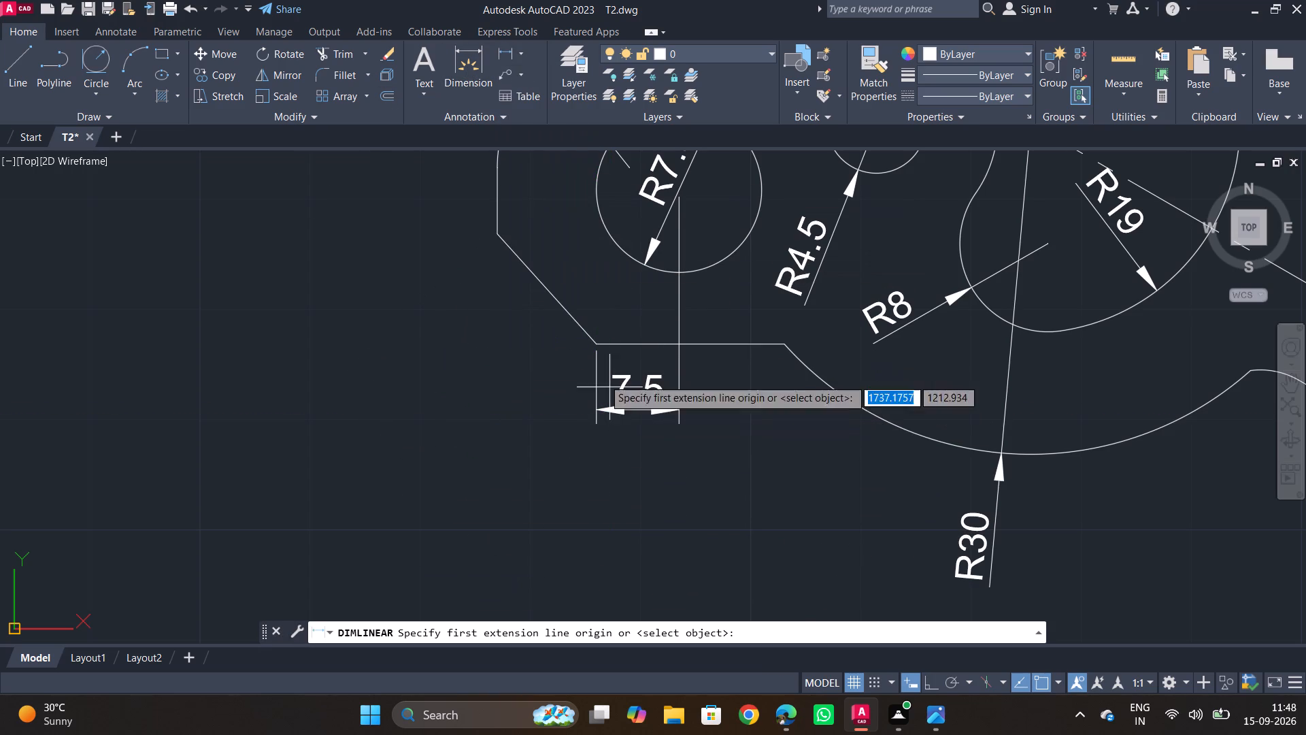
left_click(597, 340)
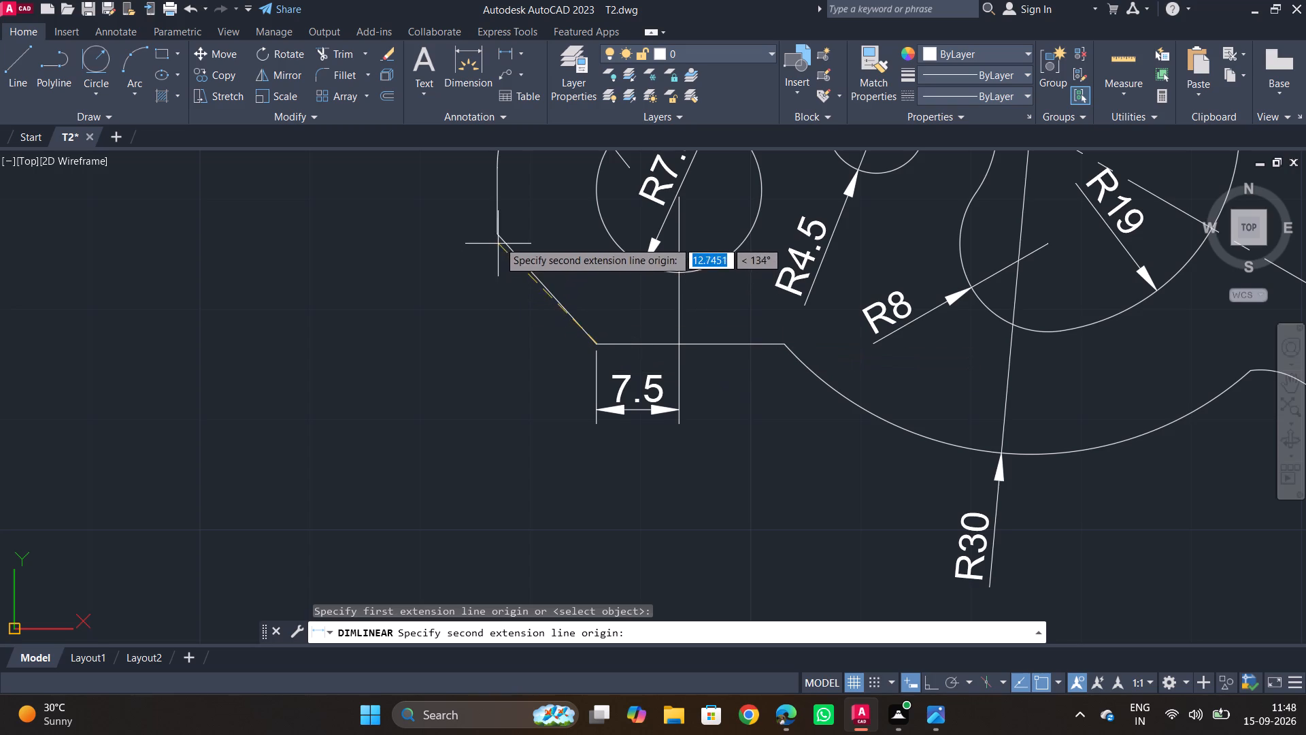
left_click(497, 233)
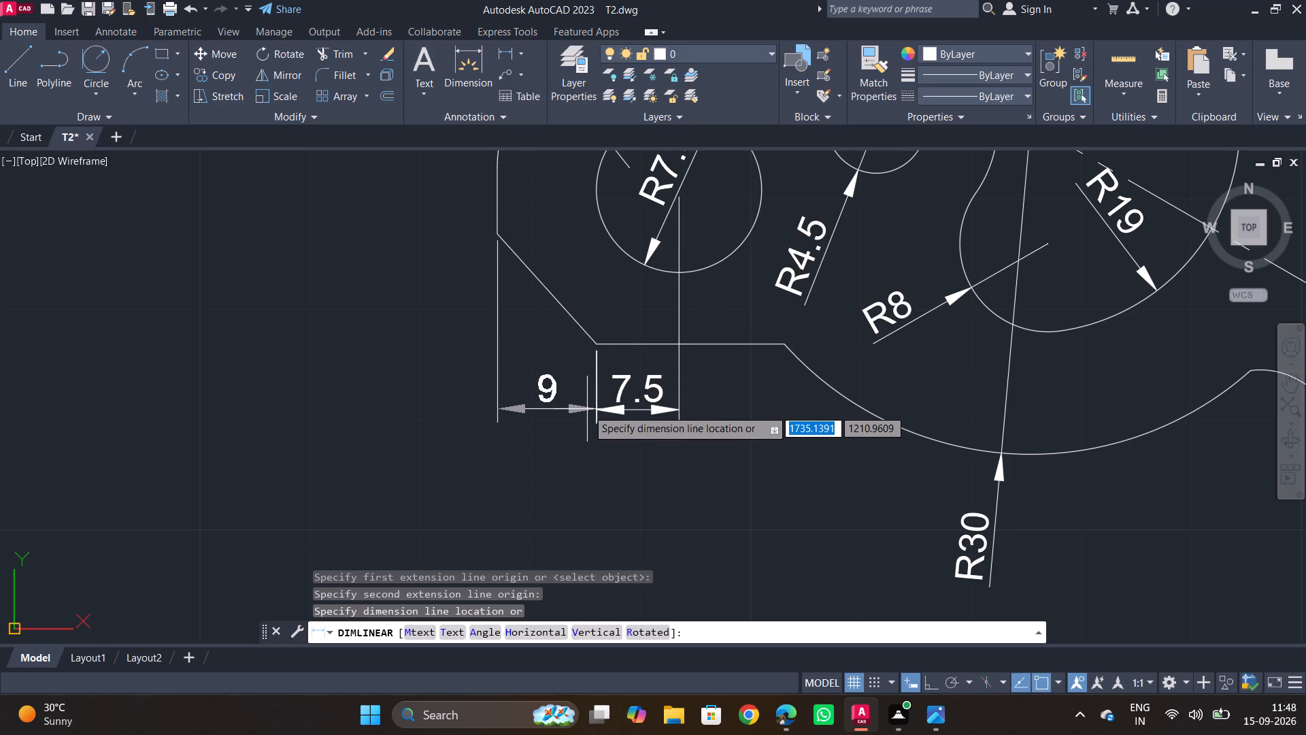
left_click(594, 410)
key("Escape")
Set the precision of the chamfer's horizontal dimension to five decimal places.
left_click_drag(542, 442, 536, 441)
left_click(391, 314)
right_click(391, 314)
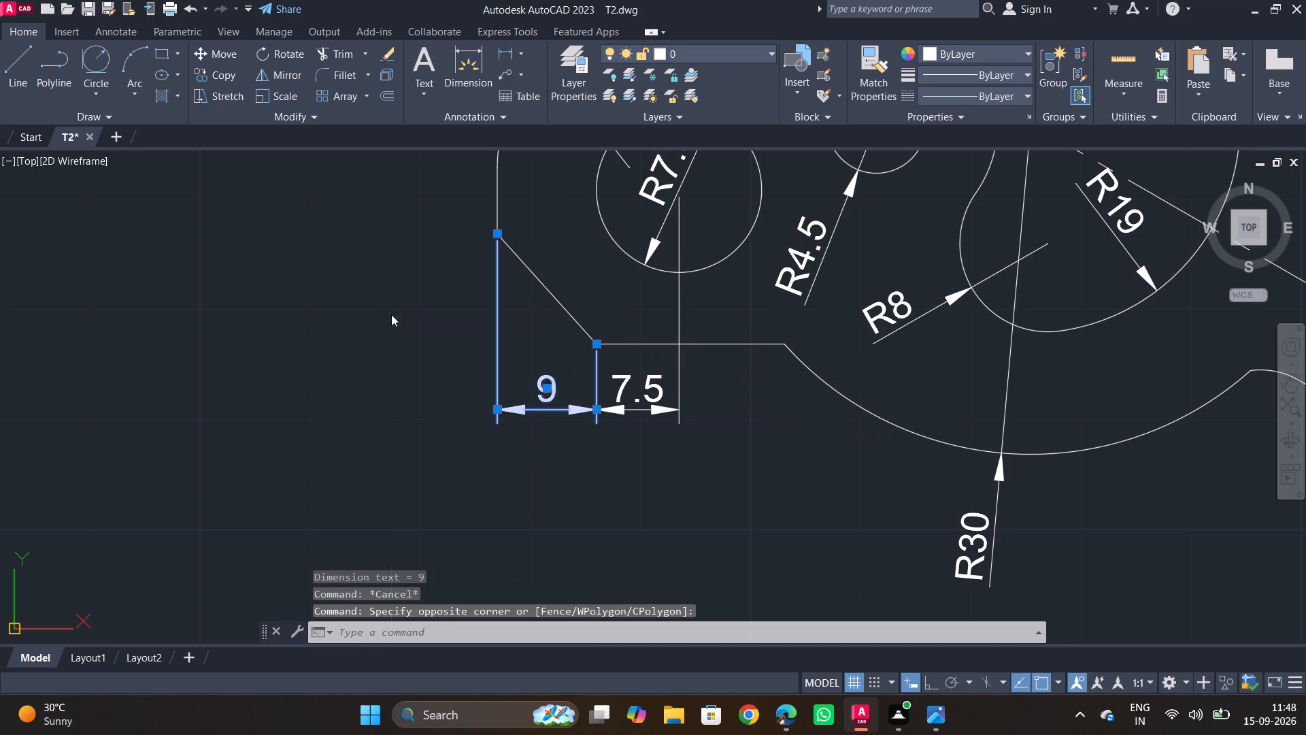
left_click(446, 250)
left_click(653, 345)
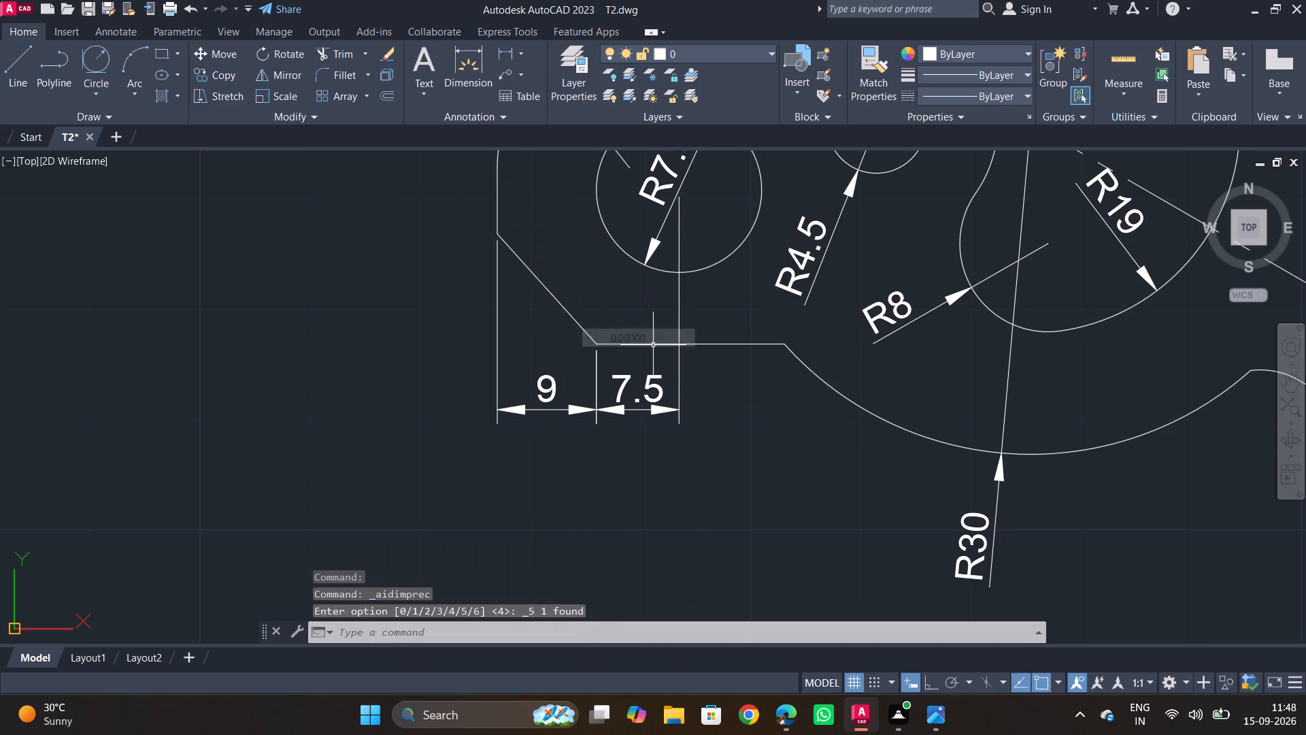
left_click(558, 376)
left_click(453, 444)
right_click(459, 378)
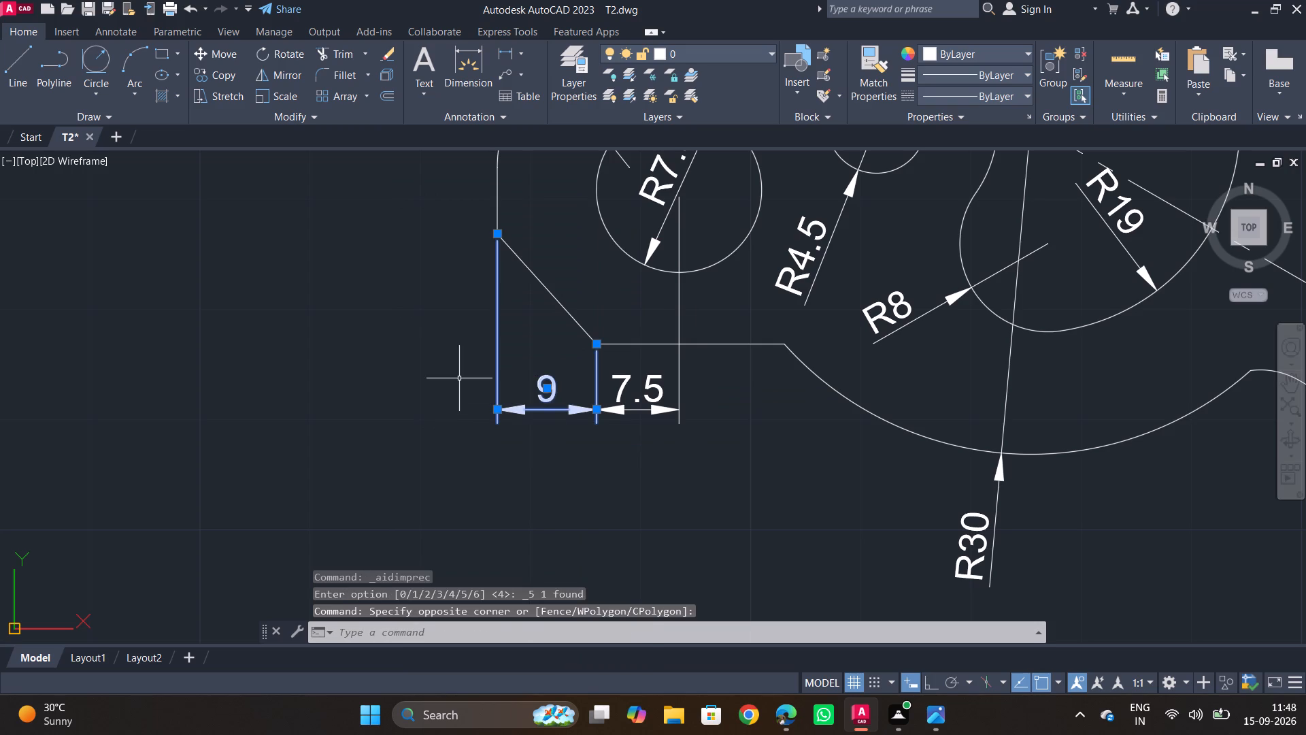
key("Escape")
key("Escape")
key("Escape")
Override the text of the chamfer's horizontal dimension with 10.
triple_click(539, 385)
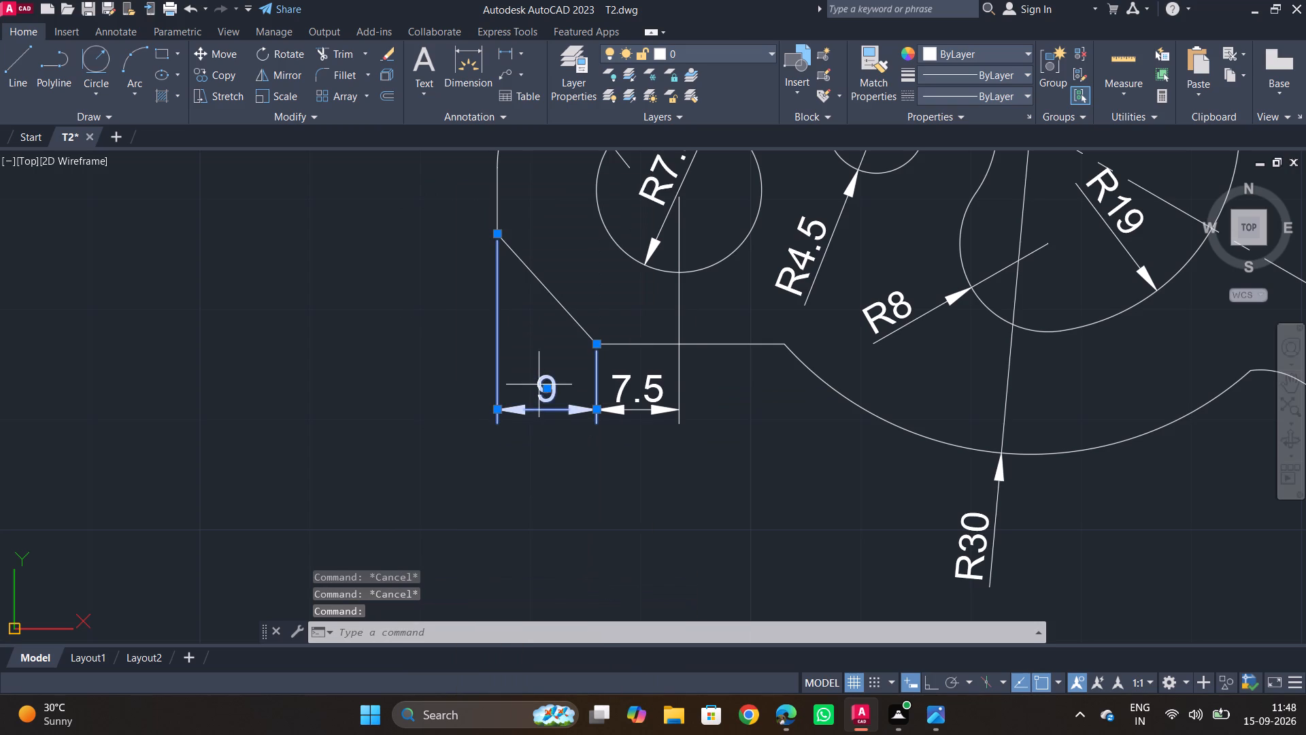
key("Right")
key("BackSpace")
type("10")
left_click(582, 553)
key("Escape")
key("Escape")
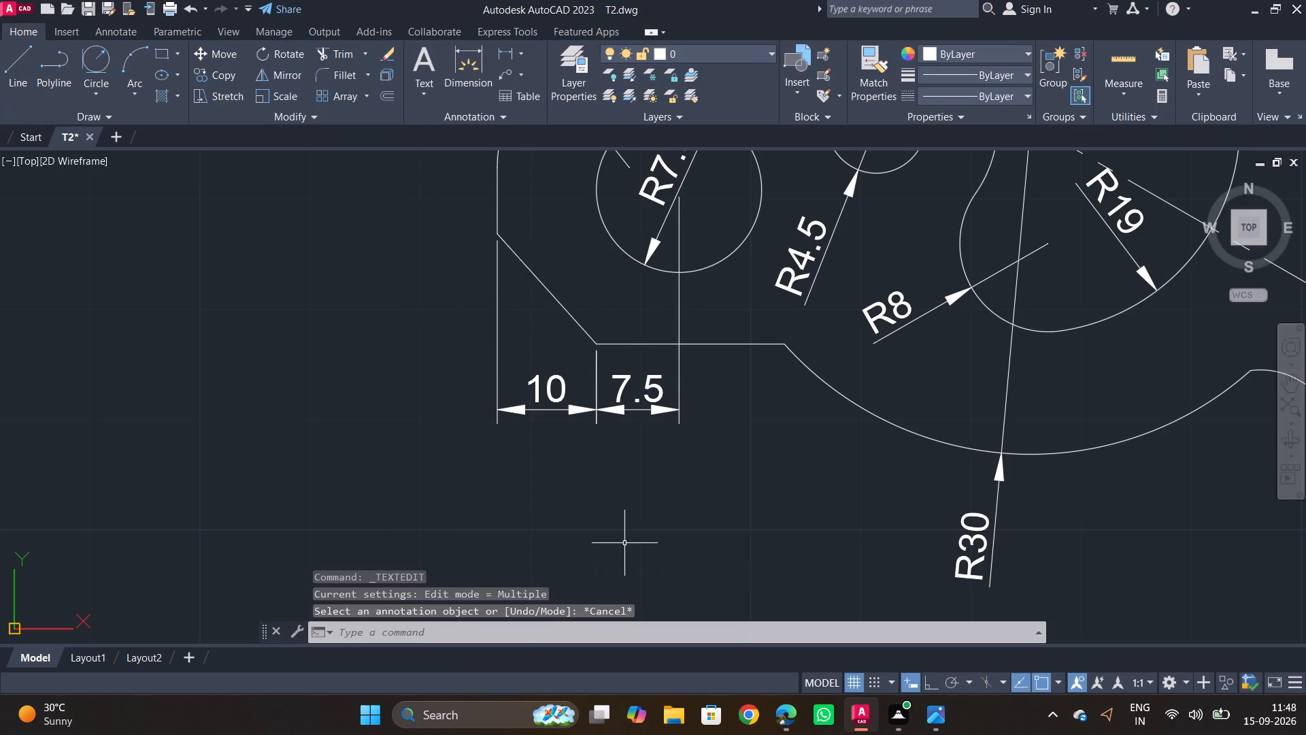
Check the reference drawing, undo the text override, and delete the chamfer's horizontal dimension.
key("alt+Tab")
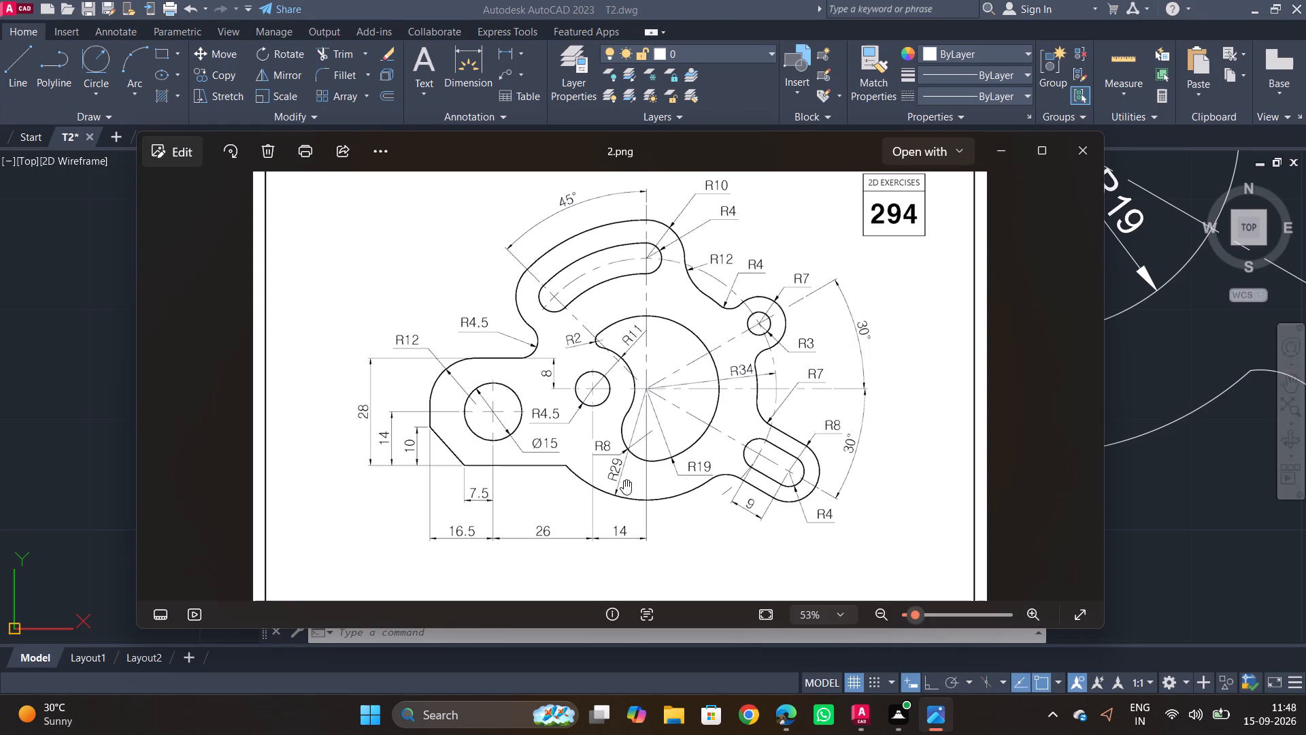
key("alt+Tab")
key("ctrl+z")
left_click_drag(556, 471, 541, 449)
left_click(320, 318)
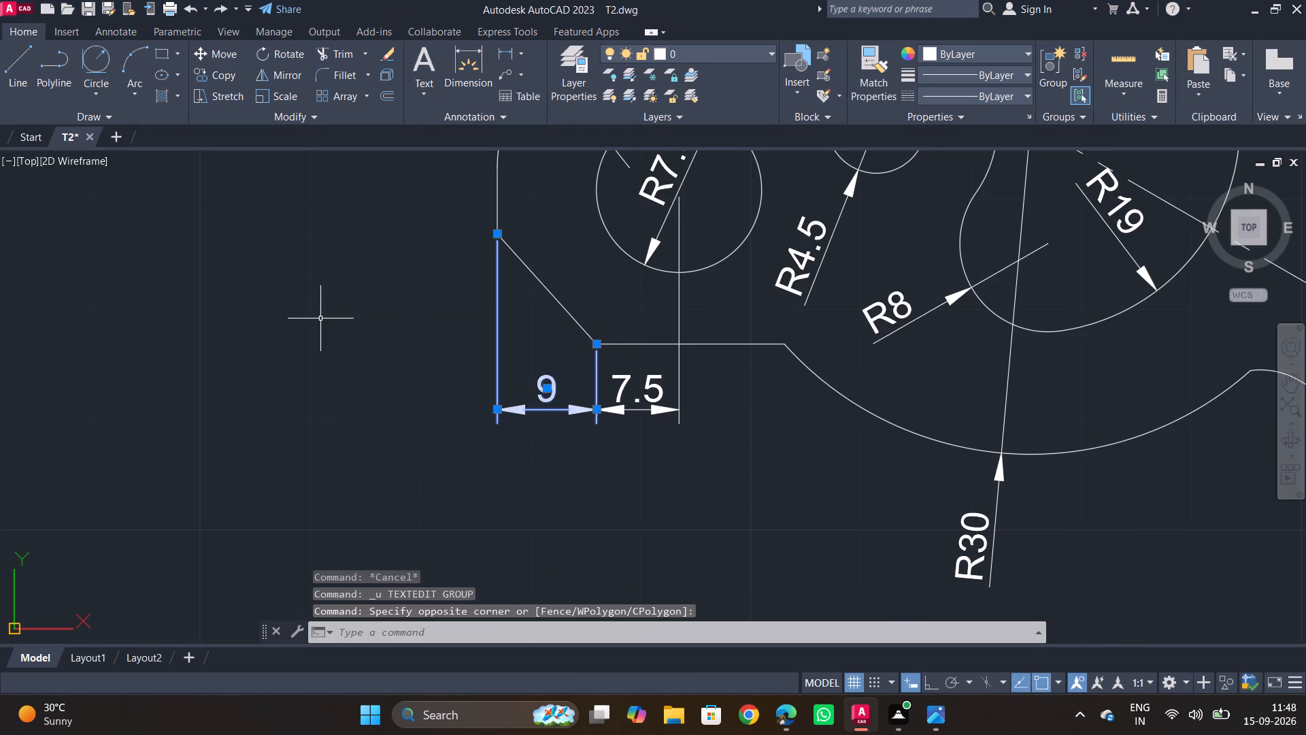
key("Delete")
Add a vertical dimension between the two ends of the chamfer, placed outside the left lobe.
left_click(456, 81)
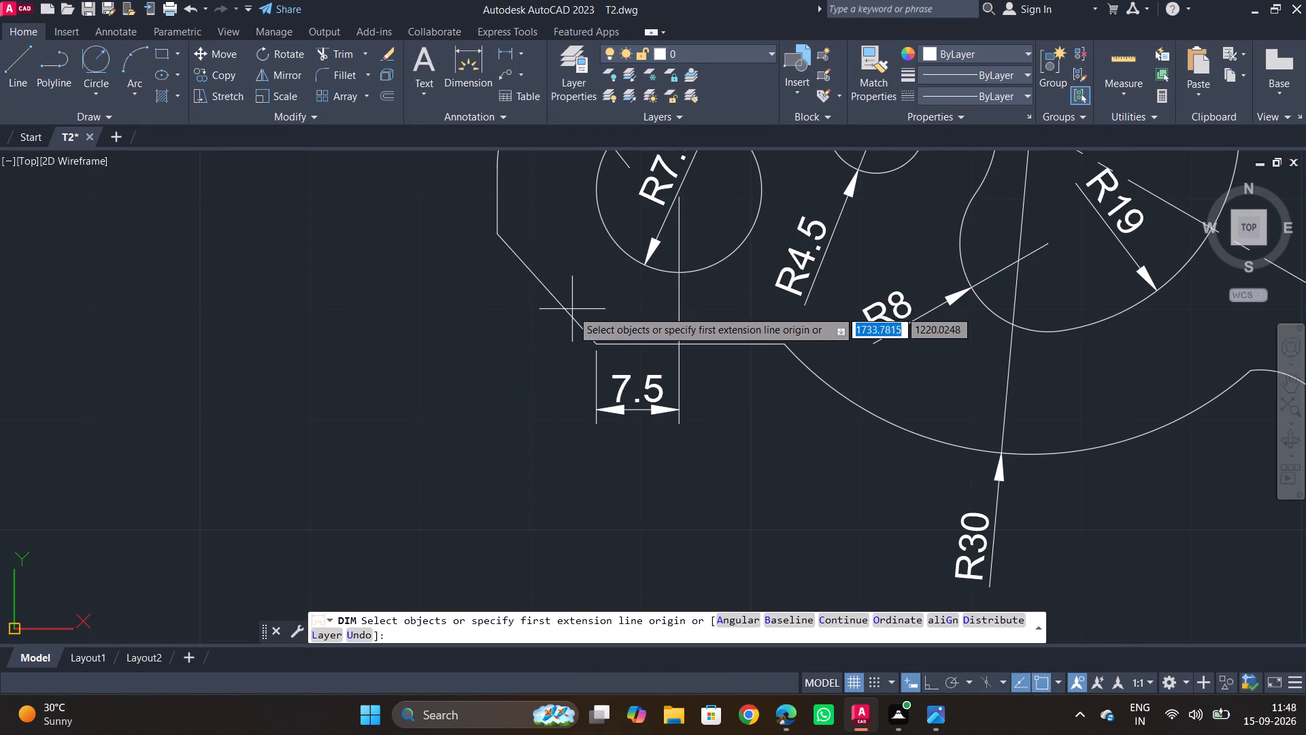
left_click(597, 343)
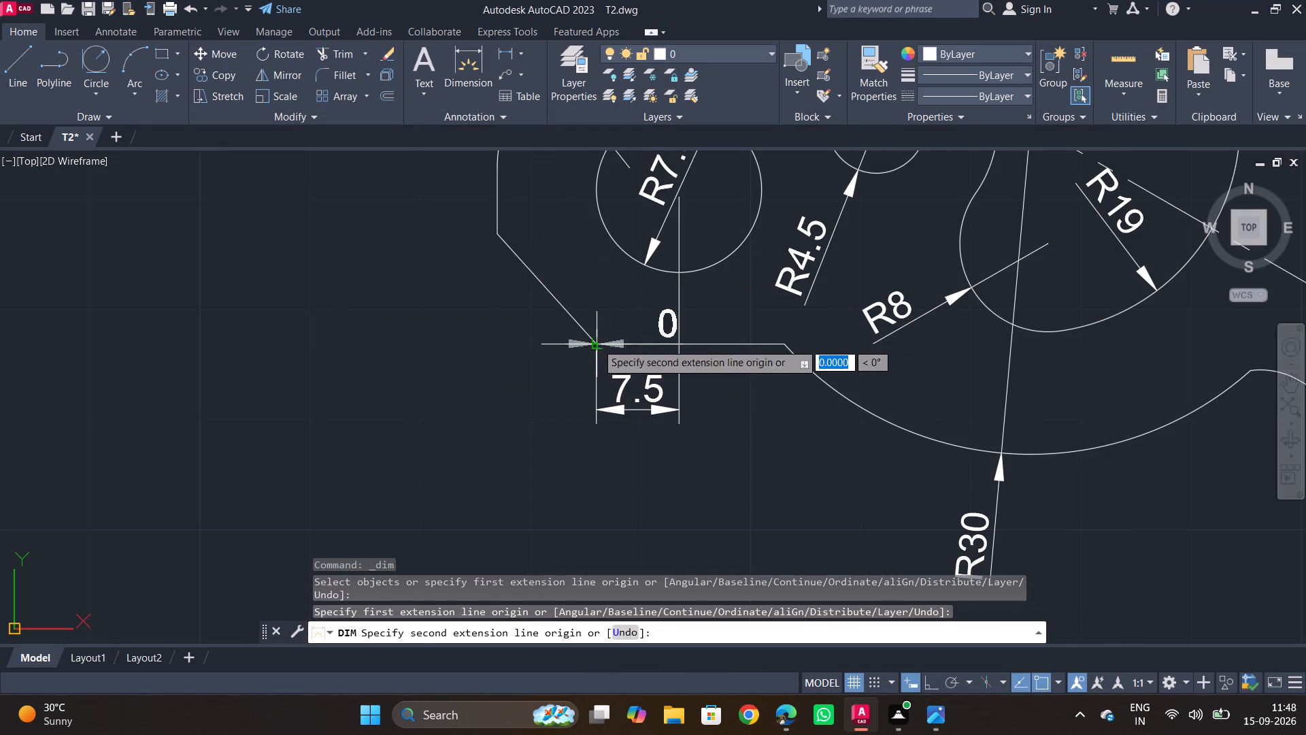
left_click(499, 234)
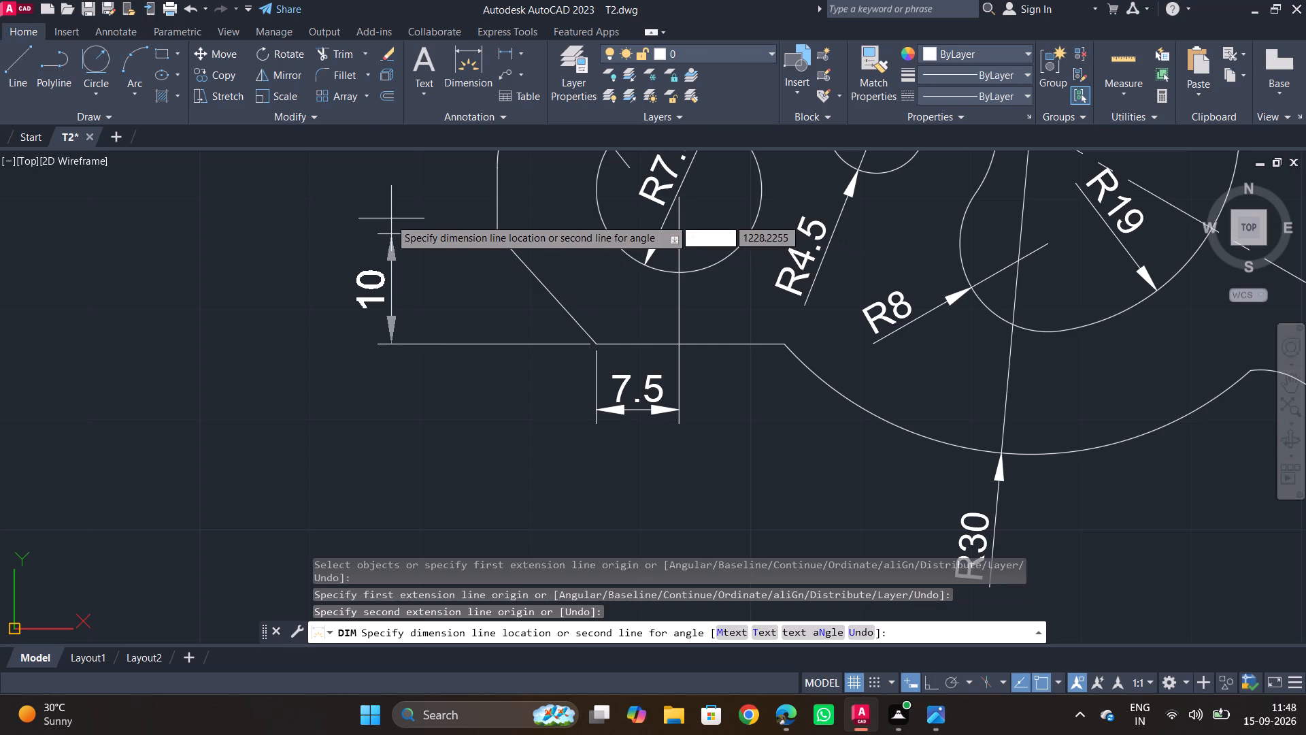
left_click(442, 275)
Add a vertical dimension from the chamfer's lower end to the larger circle's centre, outside the chamfer's vertical dimension.
key("alt+Tab")
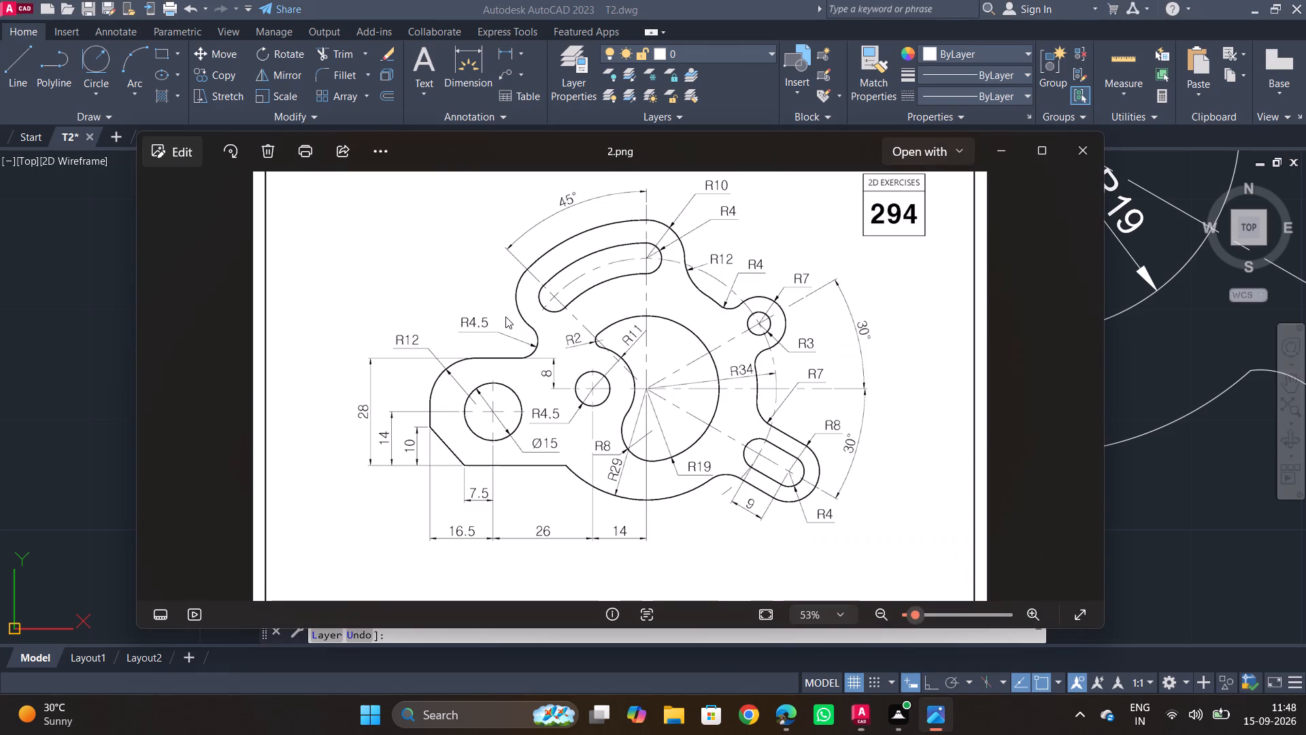
key("alt+Tab")
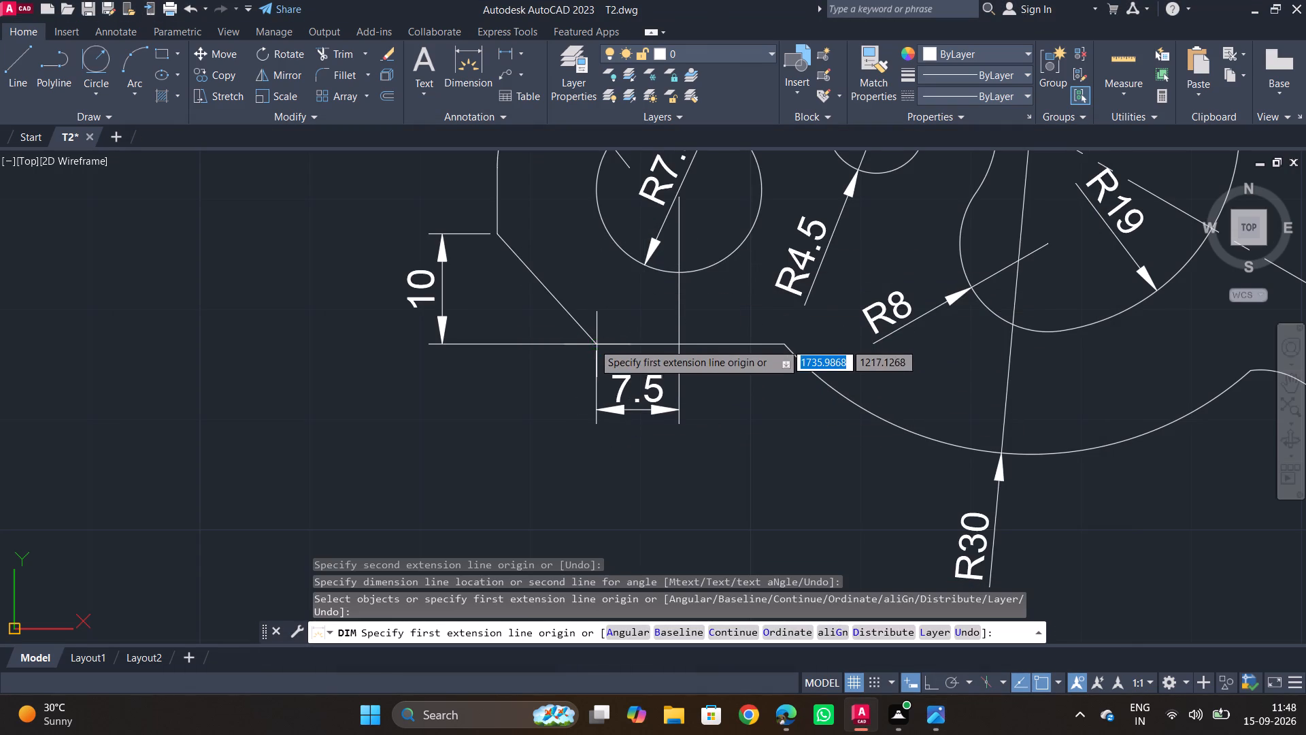
left_click(598, 345)
middle_click_drag(646, 222, 674, 376)
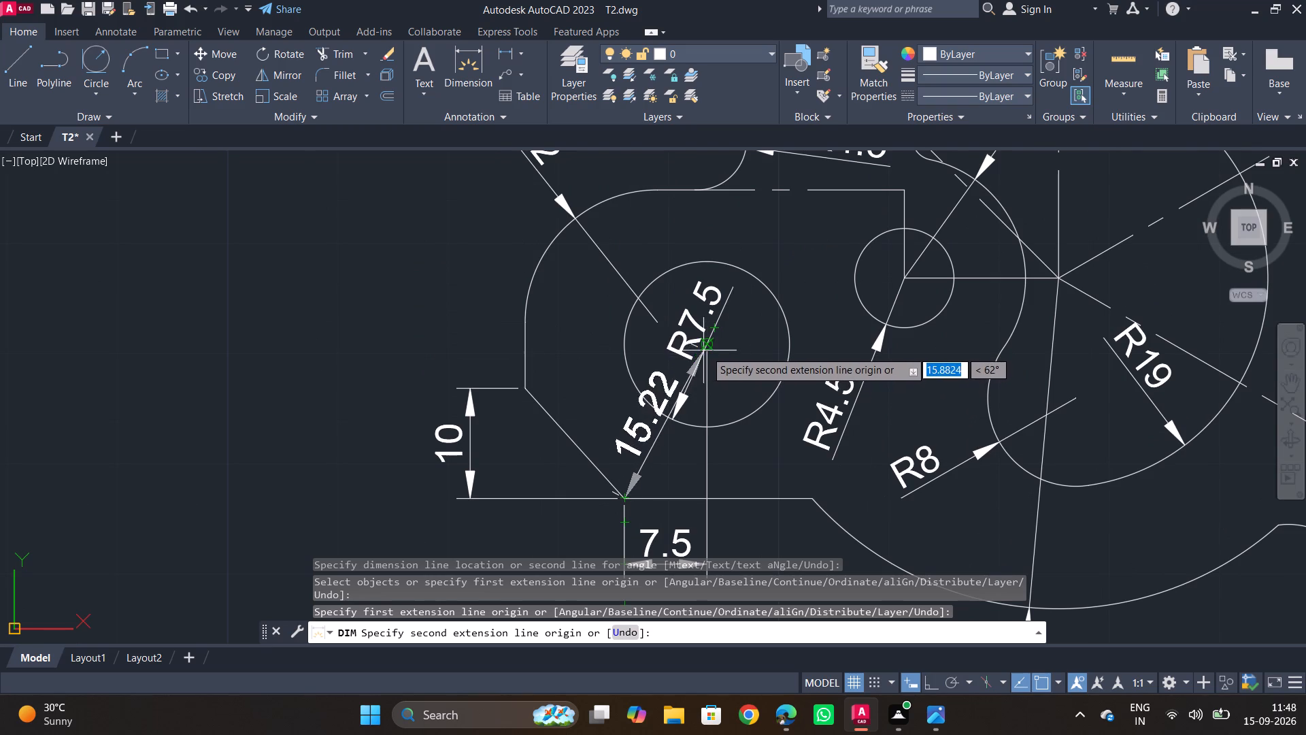
left_click(704, 342)
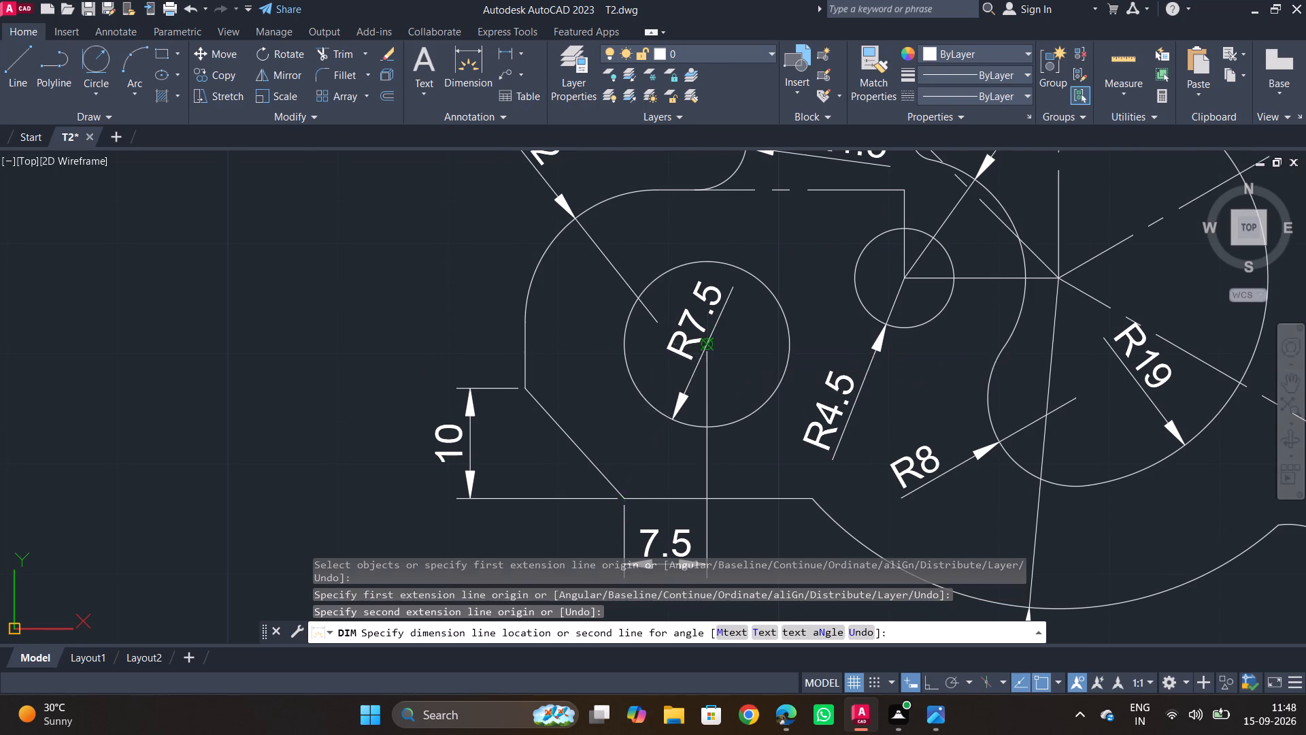
left_click(346, 504)
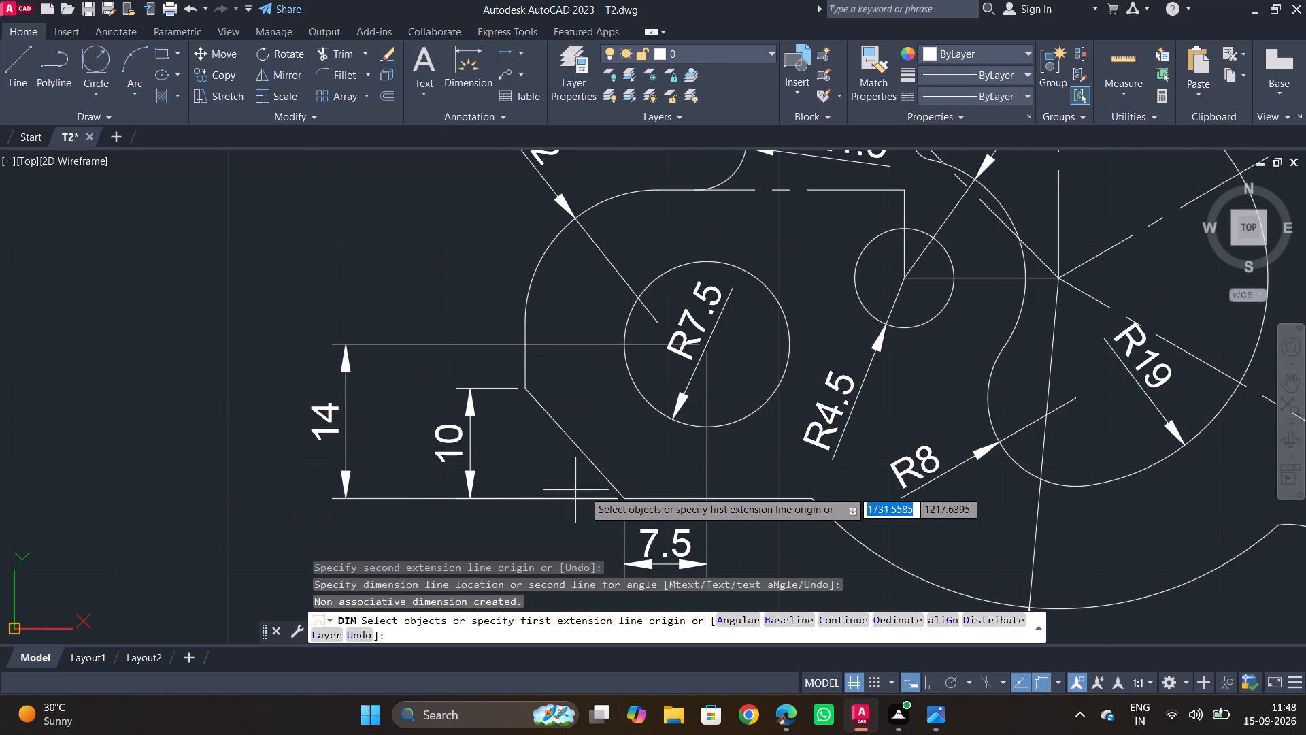
Add a vertical dimension between the left lobe's bottom and top edges, placed outside the 14 dimension.
left_click_drag(626, 500, 626, 488)
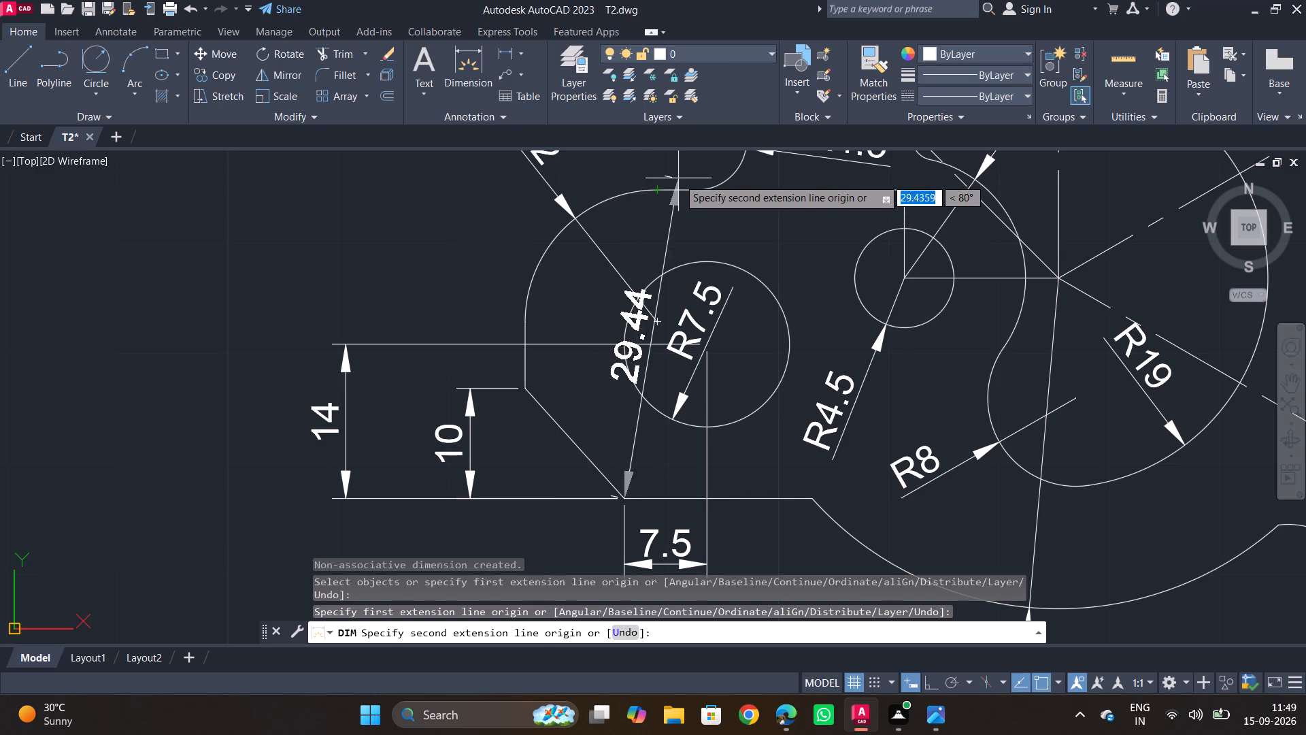
key("space")
key("space")
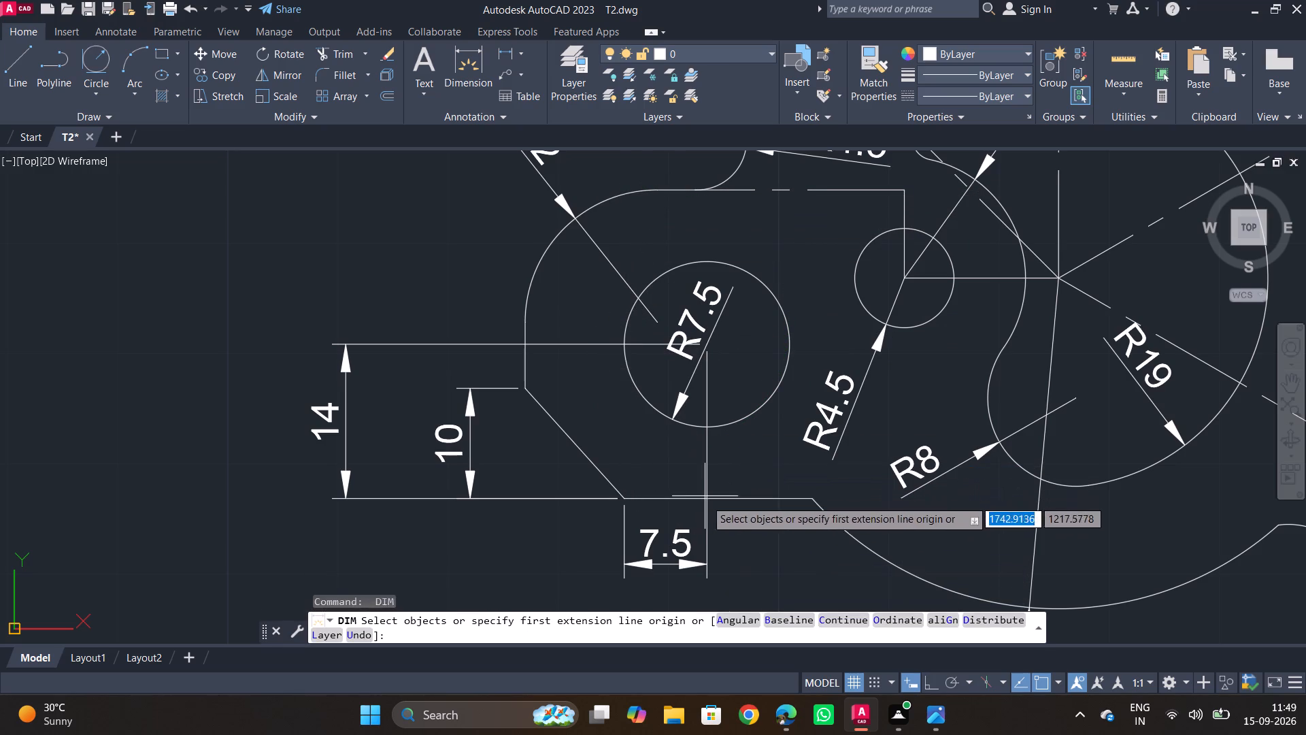
left_click(709, 499)
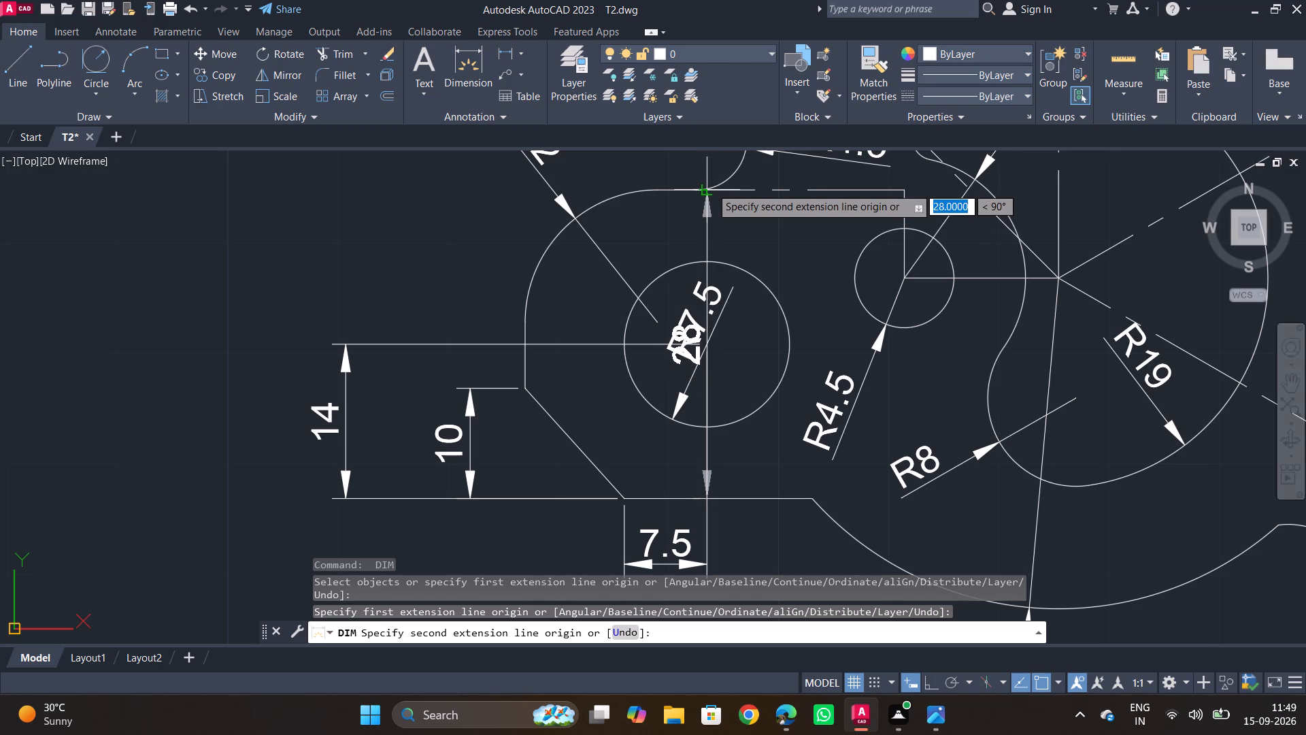
left_click(709, 187)
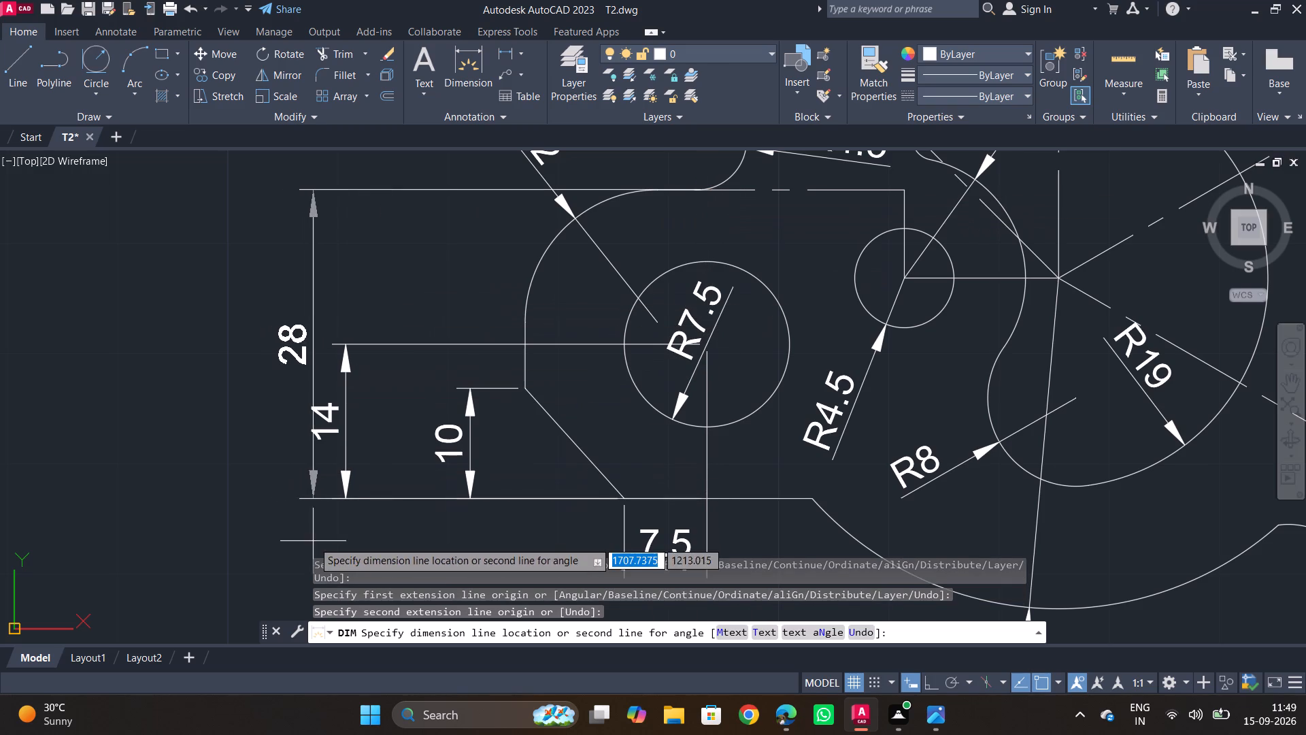
left_click(282, 496)
Compare the reference drawing with the dimensioned profile to identify the linear dimensions still missing.
key("alt+Tab")
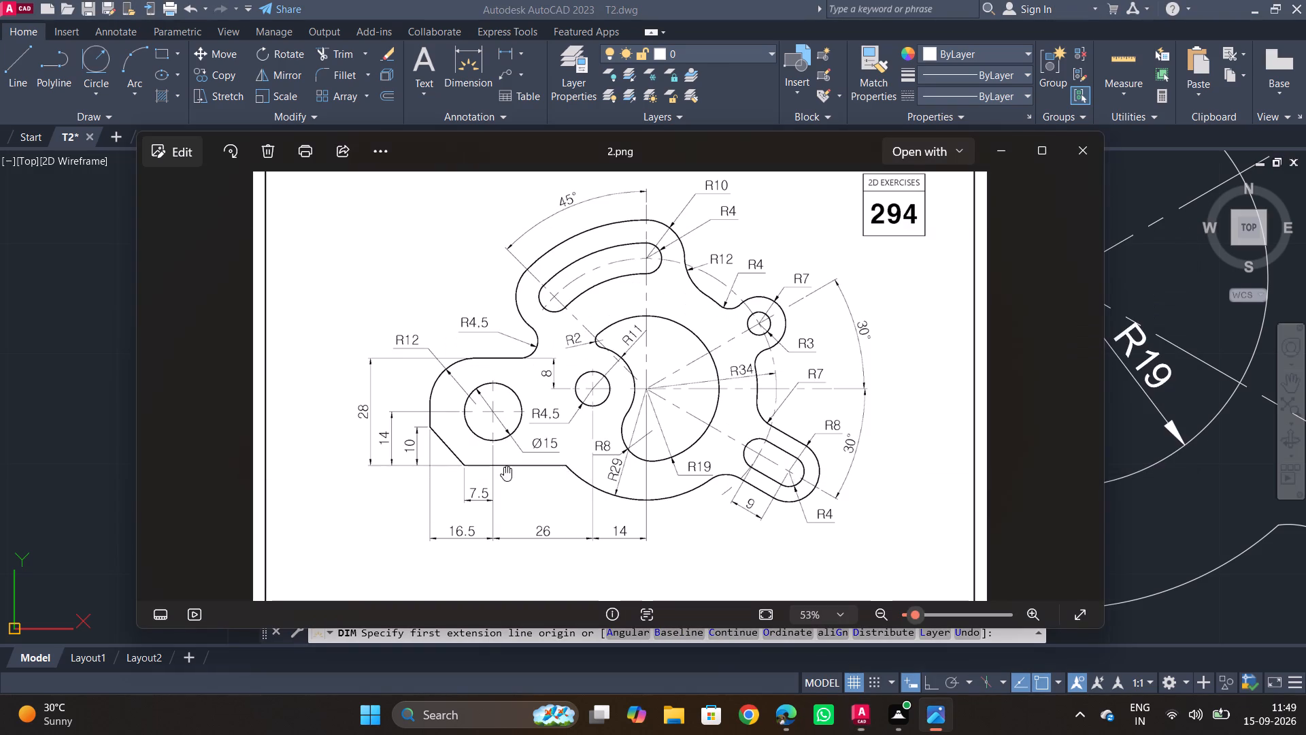
key("alt+Tab")
middle_click_drag(524, 387, 535, 513)
key("alt+Tab")
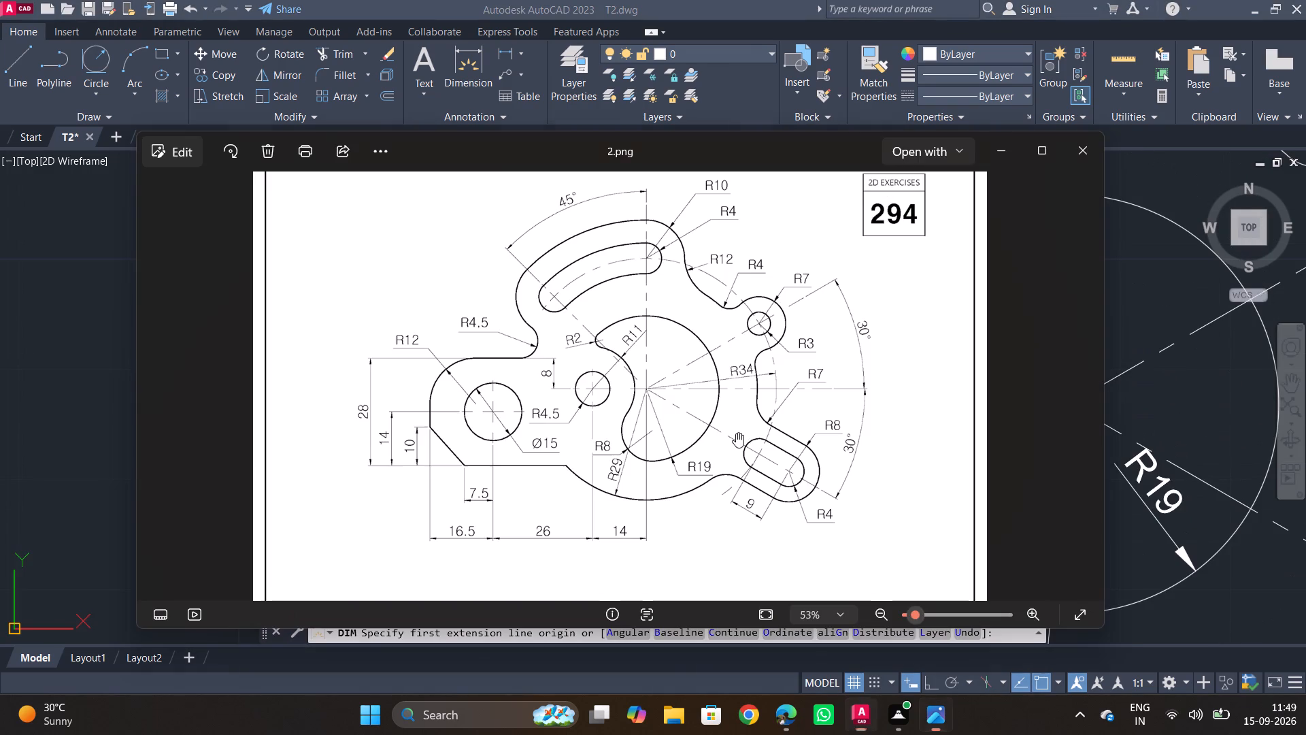
key("alt+Tab")
scroll(742, 430, "down", 2)
middle_click_drag(882, 435, 629, 291)
key("alt+Tab")
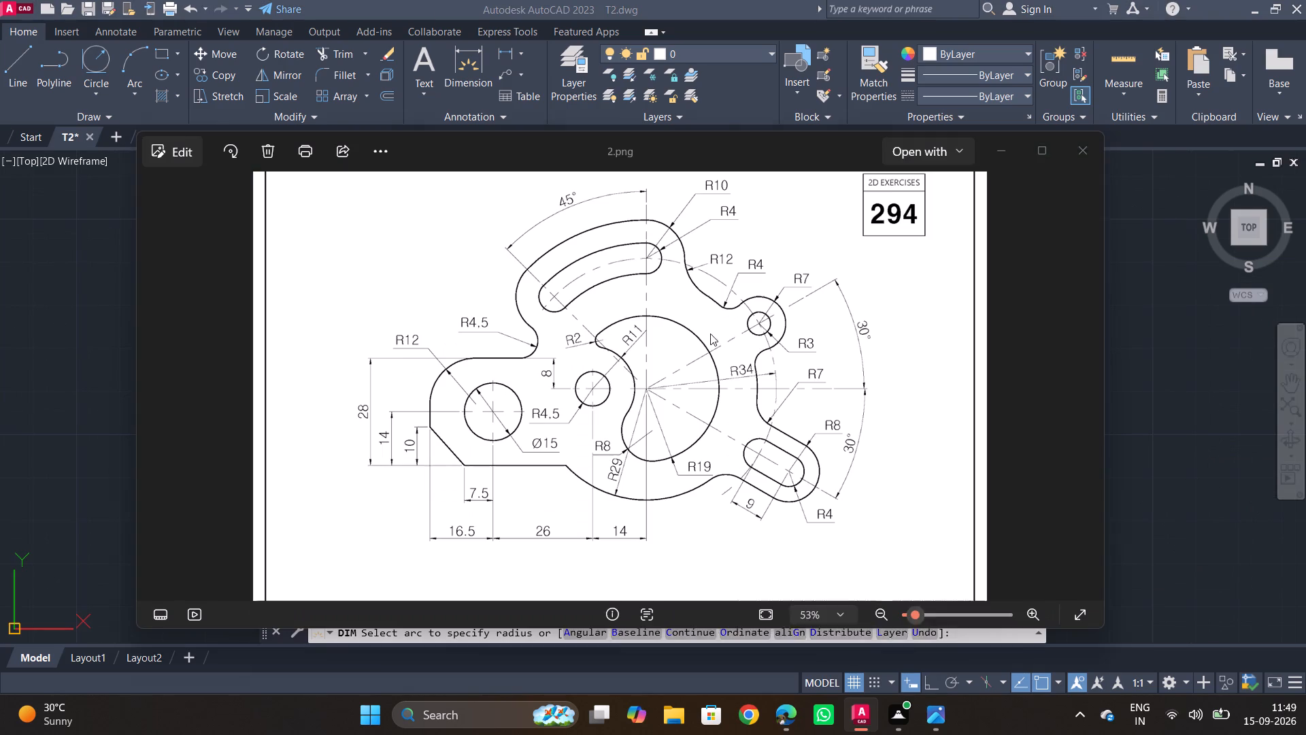
key("alt+Tab")
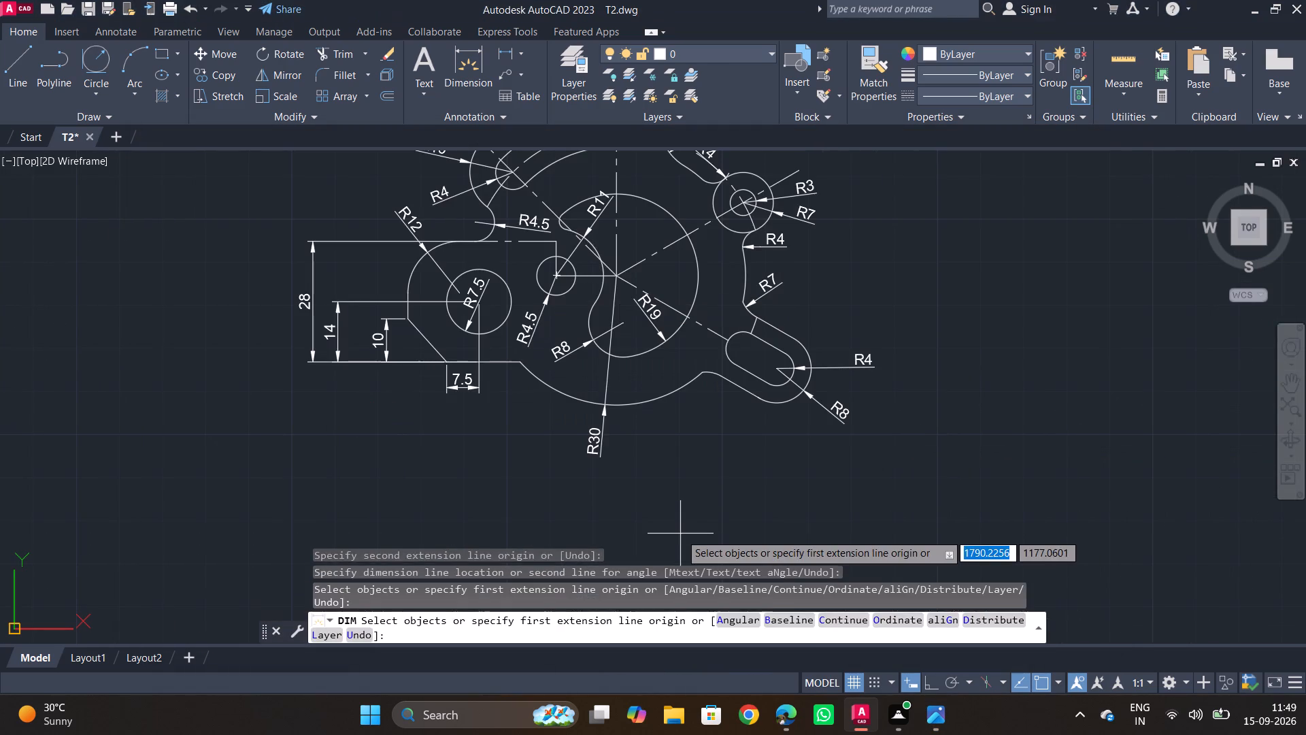
key("alt+Tab")
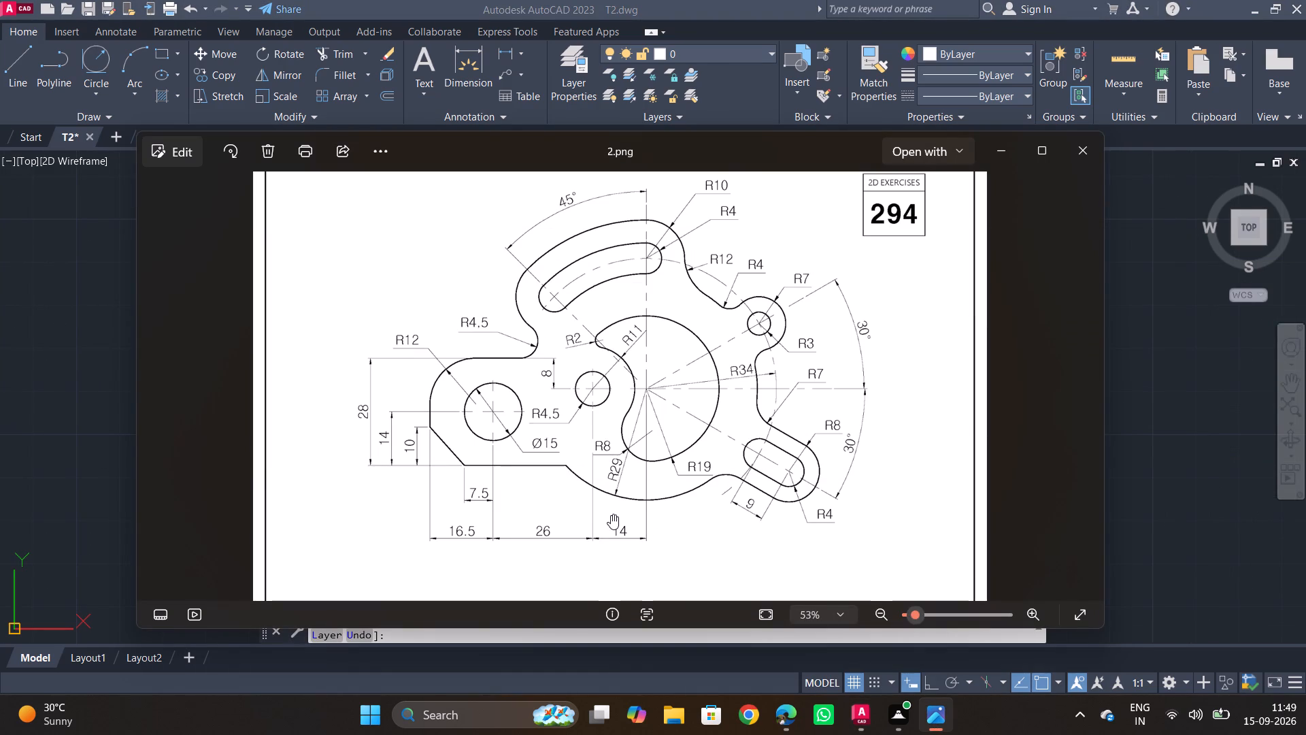
key("alt+Tab")
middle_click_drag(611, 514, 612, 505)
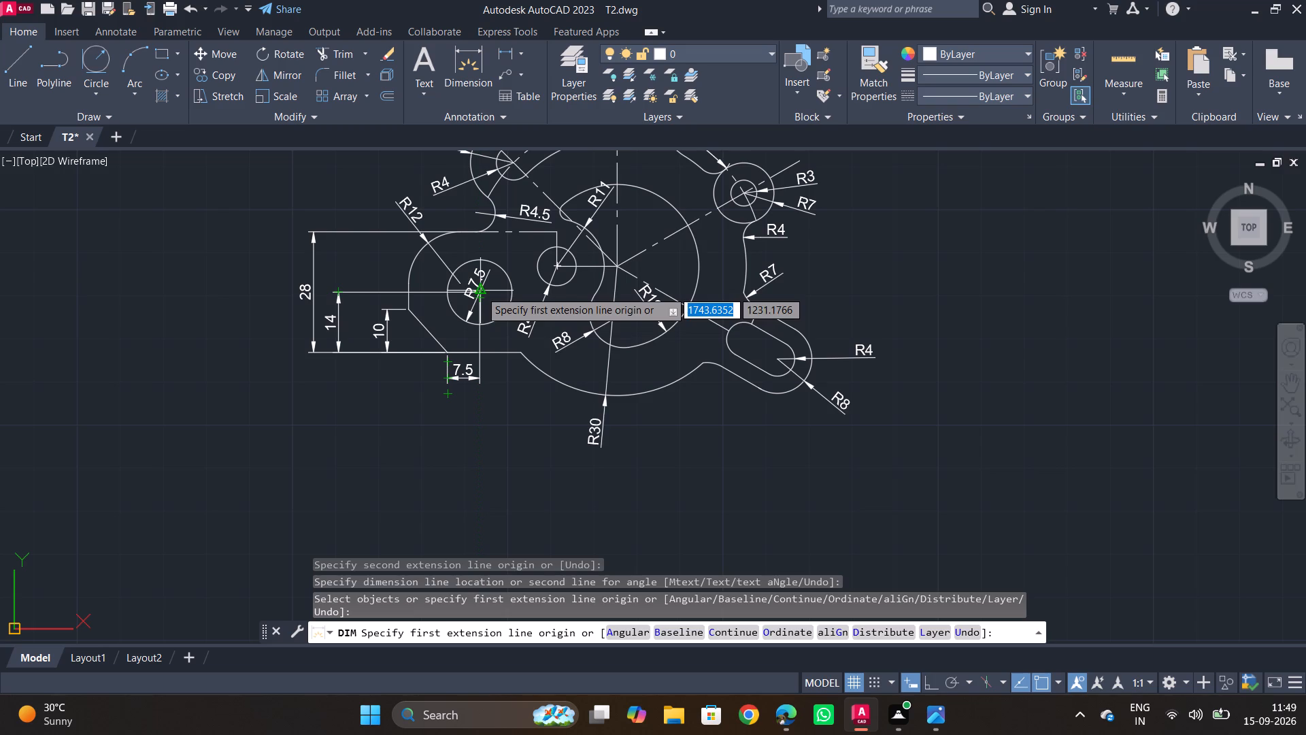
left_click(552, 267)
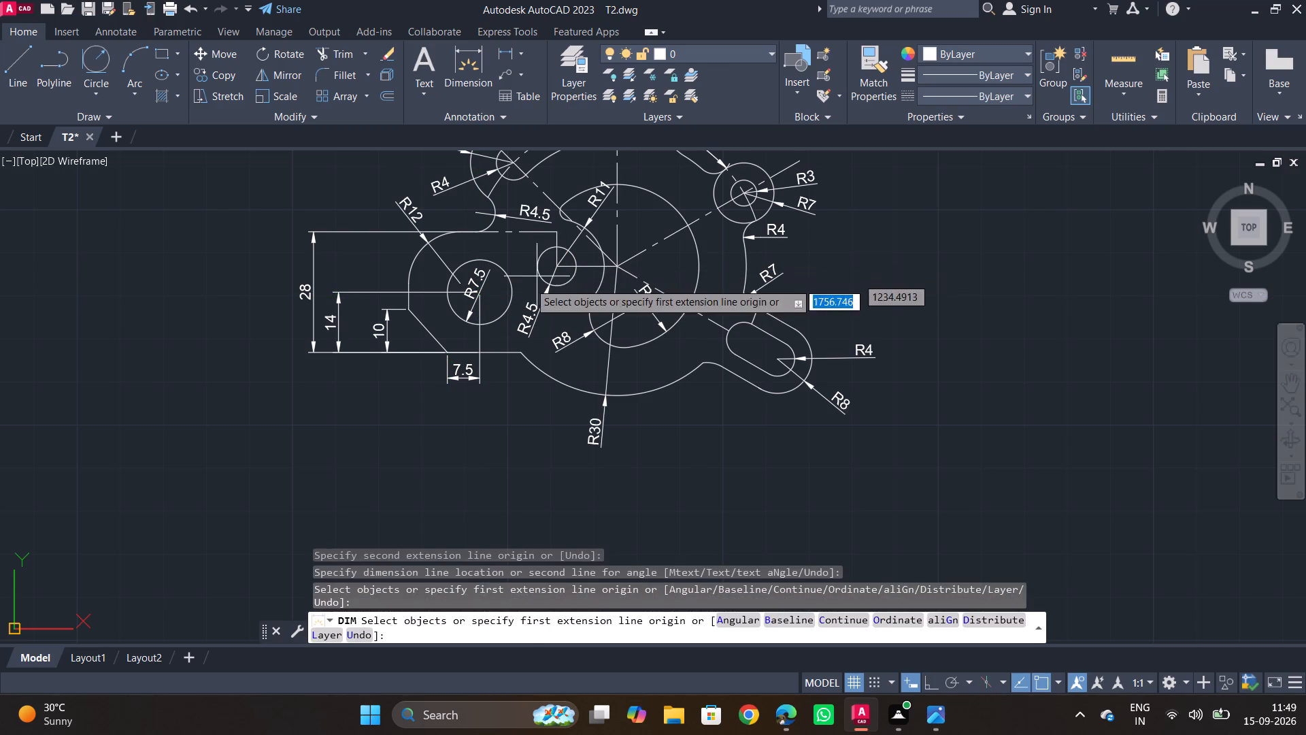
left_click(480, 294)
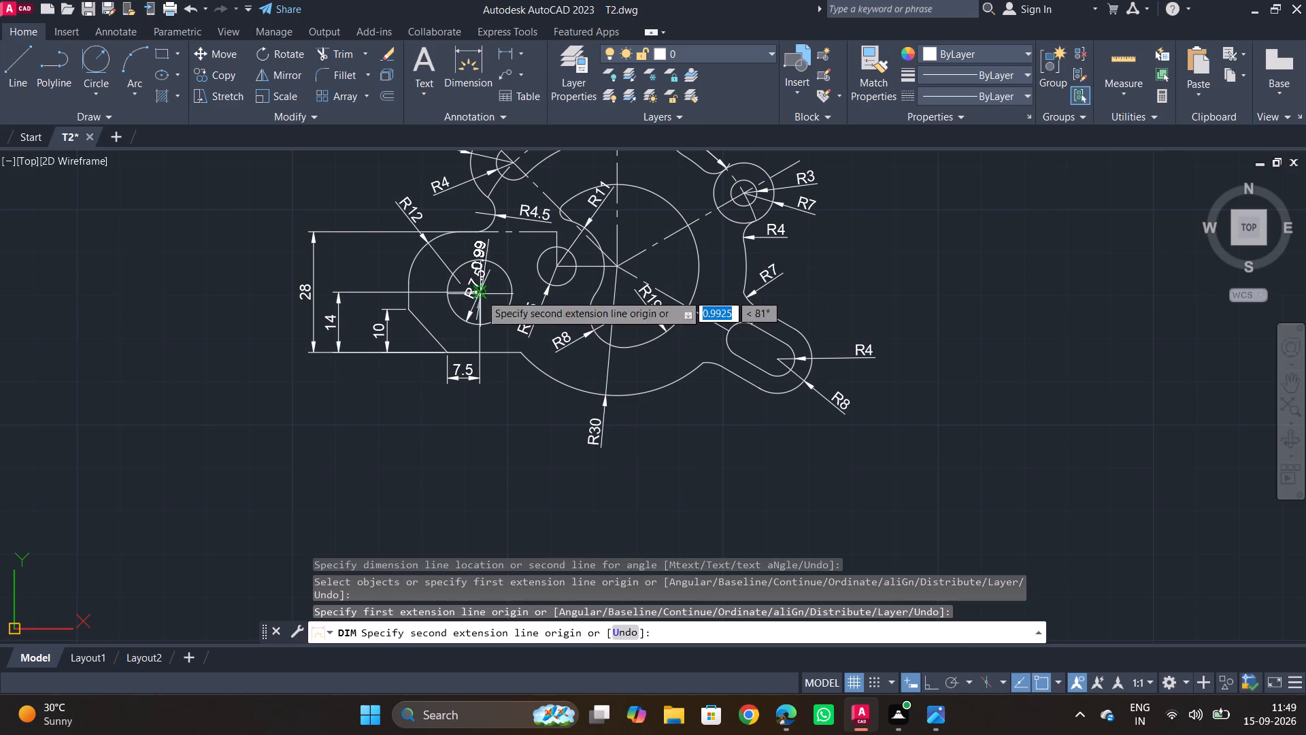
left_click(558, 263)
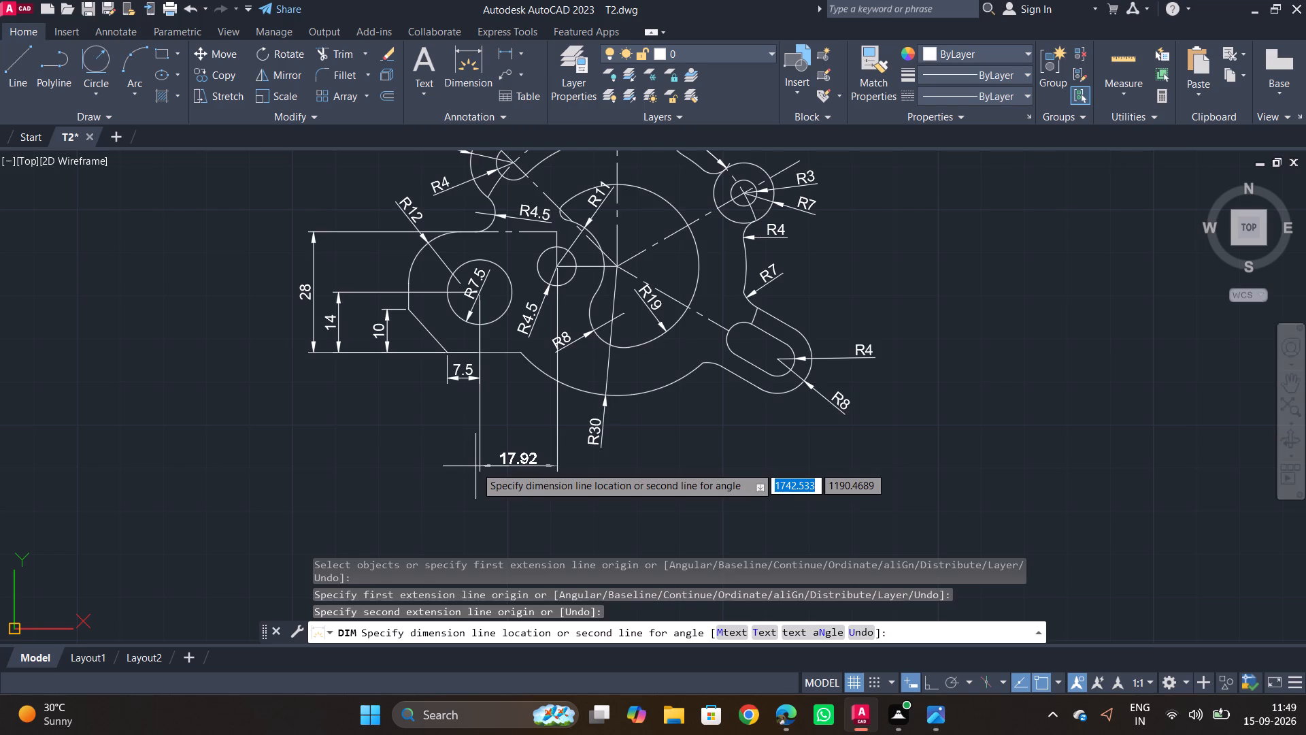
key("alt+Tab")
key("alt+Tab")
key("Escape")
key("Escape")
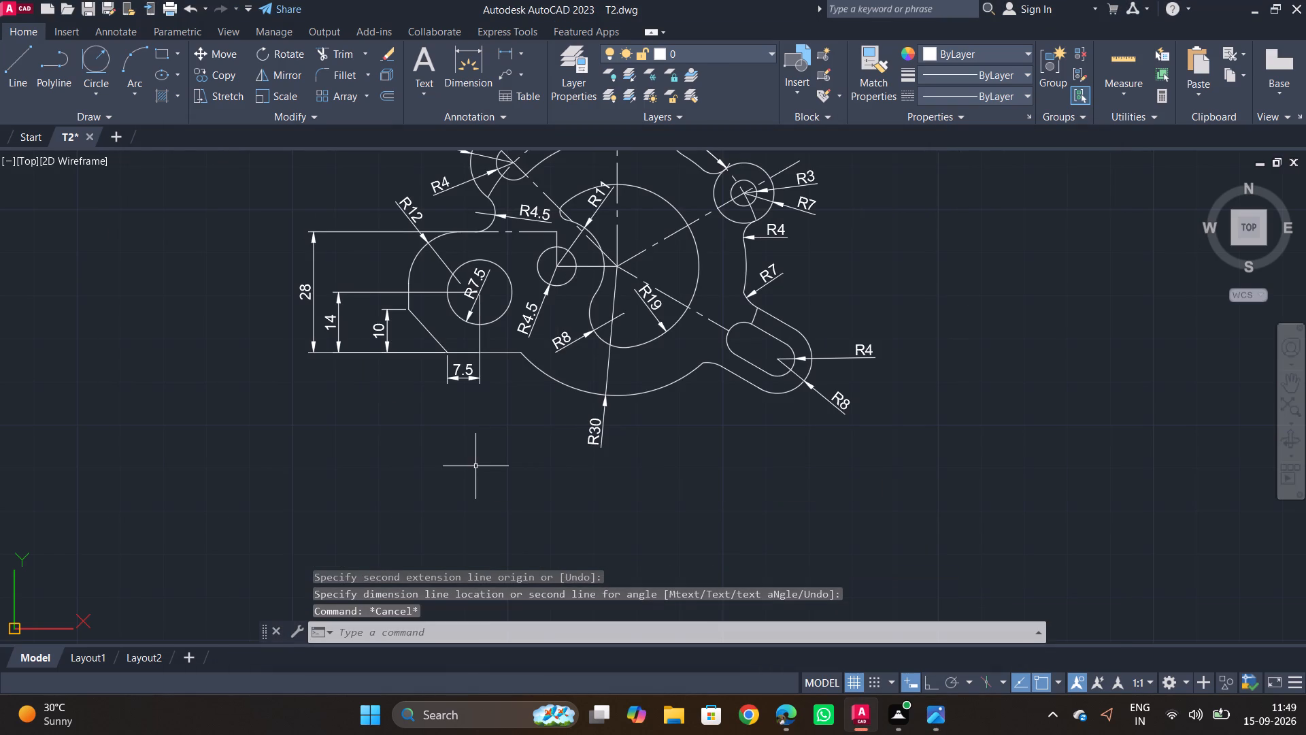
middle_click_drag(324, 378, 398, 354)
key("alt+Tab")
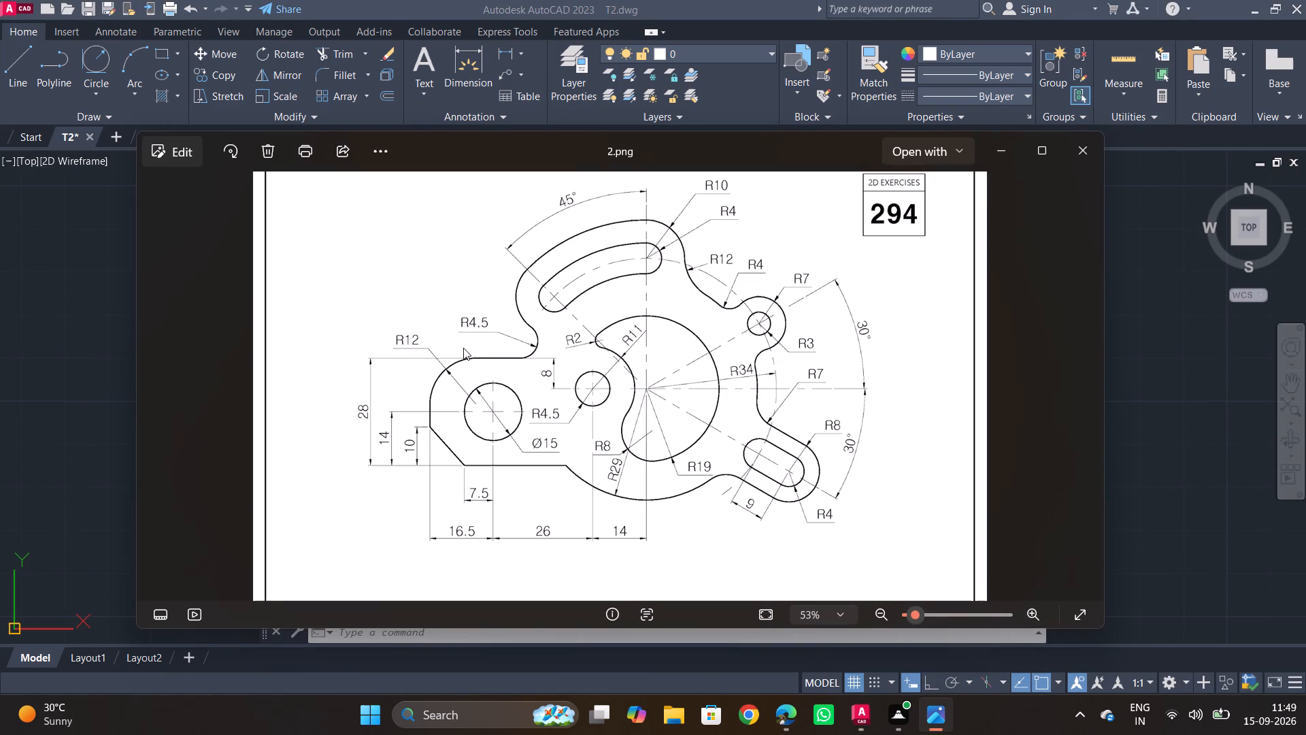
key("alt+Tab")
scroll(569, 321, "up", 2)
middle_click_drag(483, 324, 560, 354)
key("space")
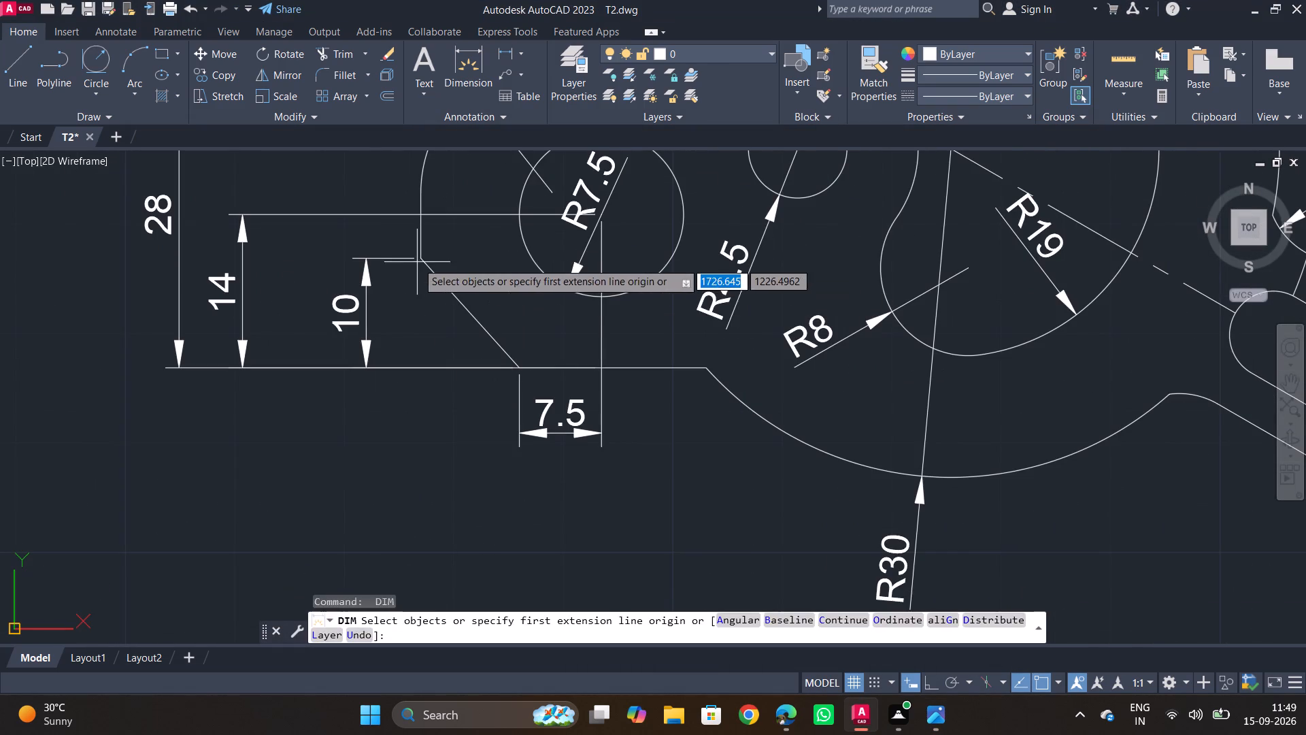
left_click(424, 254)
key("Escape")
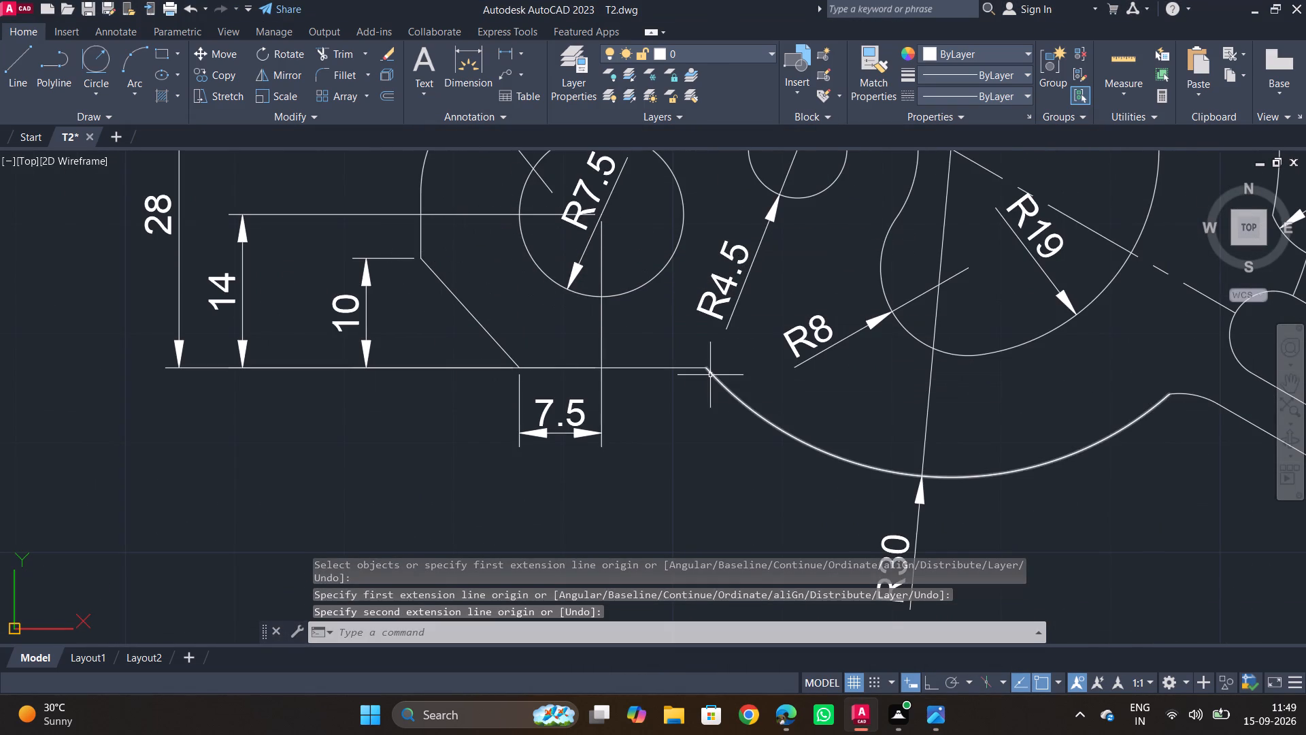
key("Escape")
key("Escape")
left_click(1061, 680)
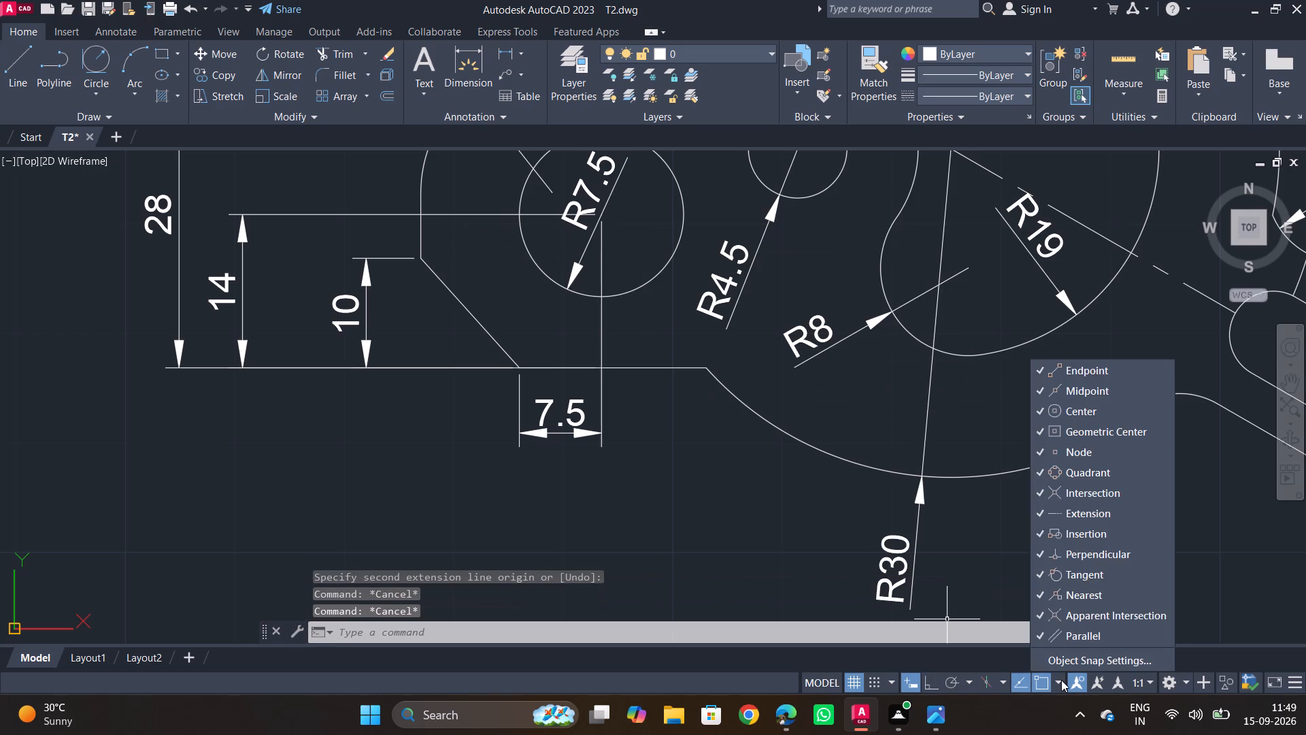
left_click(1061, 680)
Add a horizontal dimension from the larger circle's centre to the chamfer's upper end, placed well below the 7.5 dimension.
key("space")
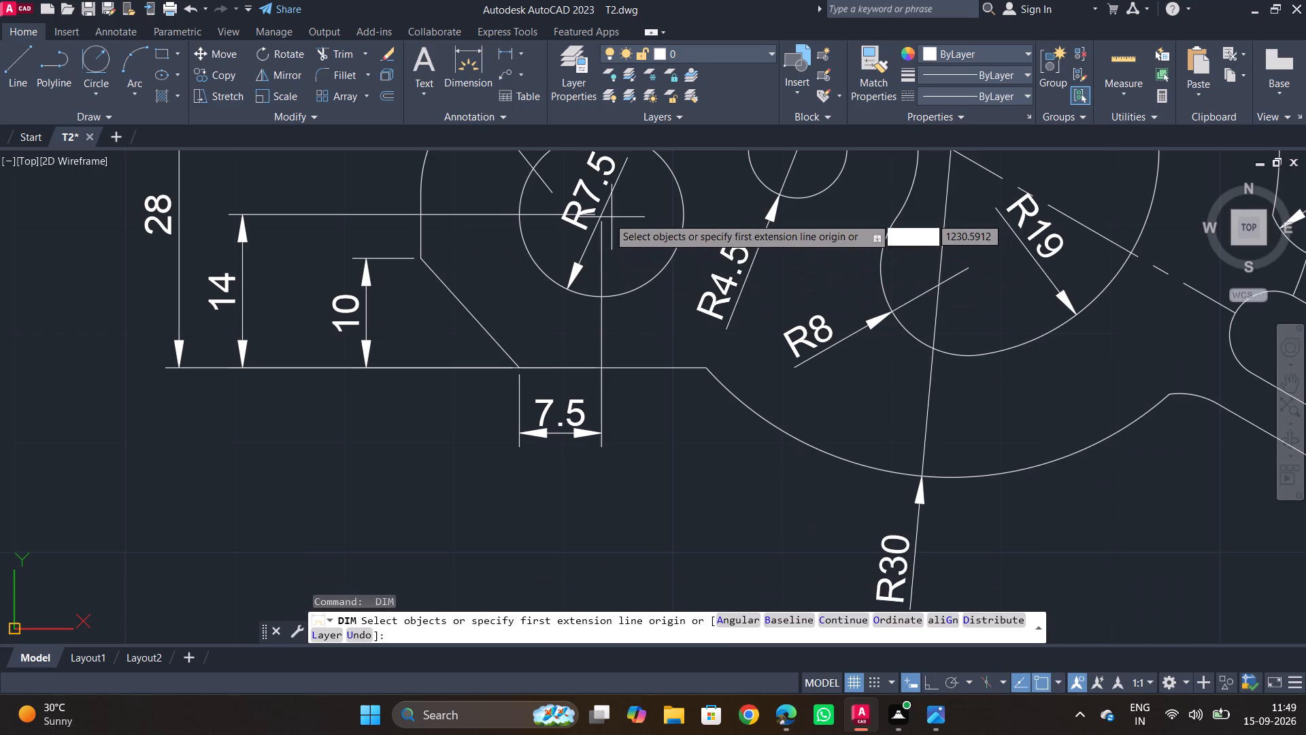
double_click(600, 214)
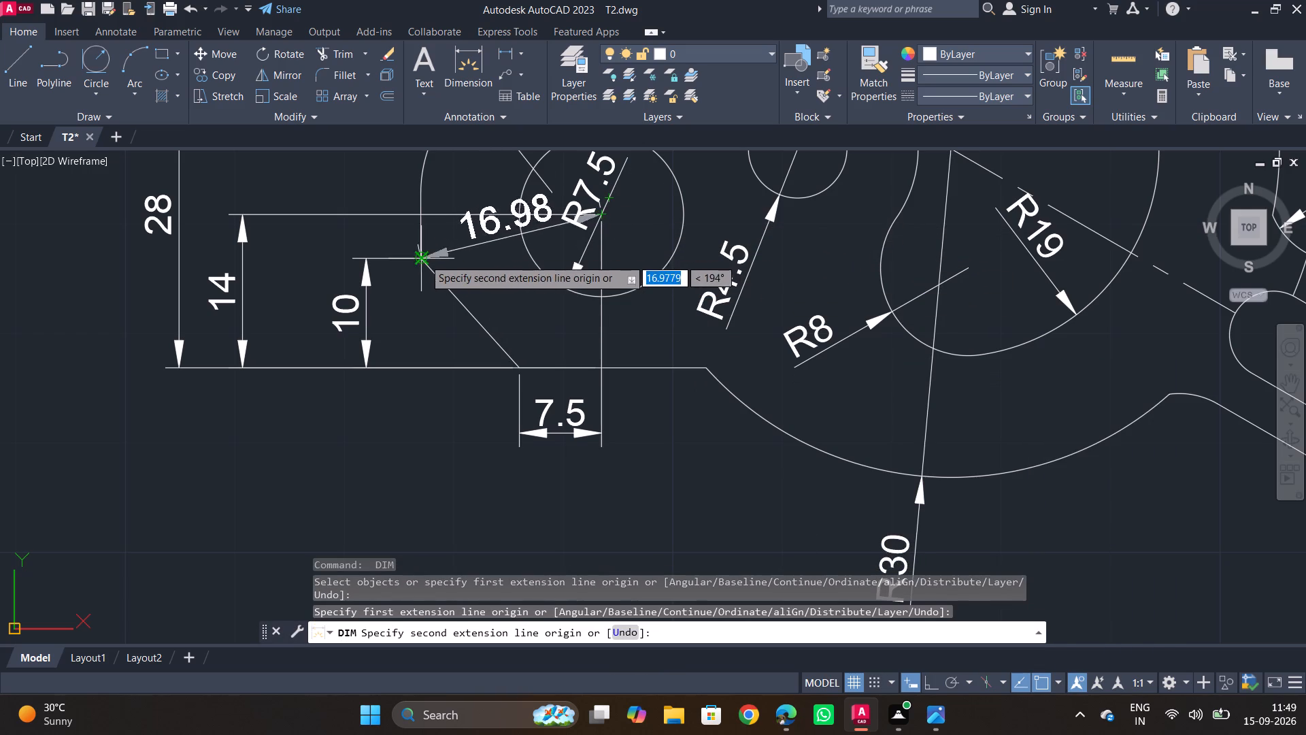
left_click(416, 257)
middle_click_drag(495, 376, 509, 369)
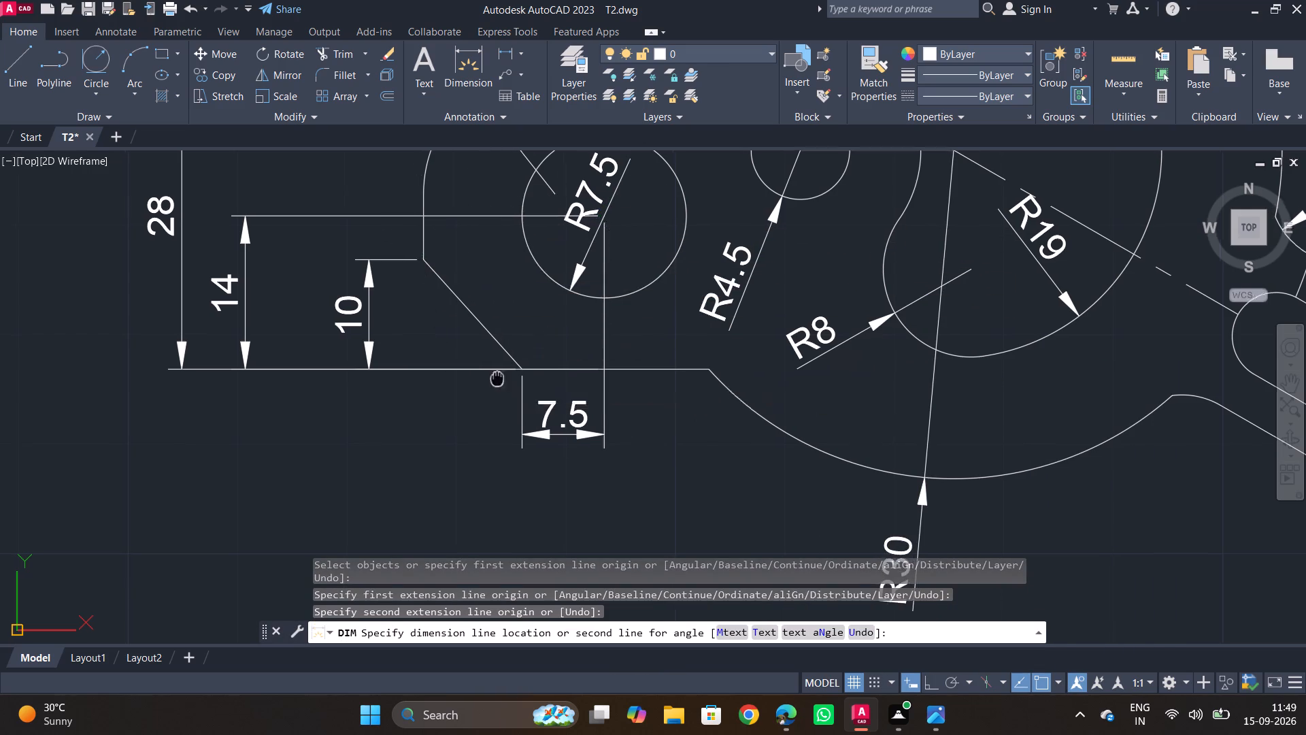
middle_click_drag(509, 369, 555, 271)
middle_click_drag(472, 391, 481, 255)
scroll(481, 255, "down", 1)
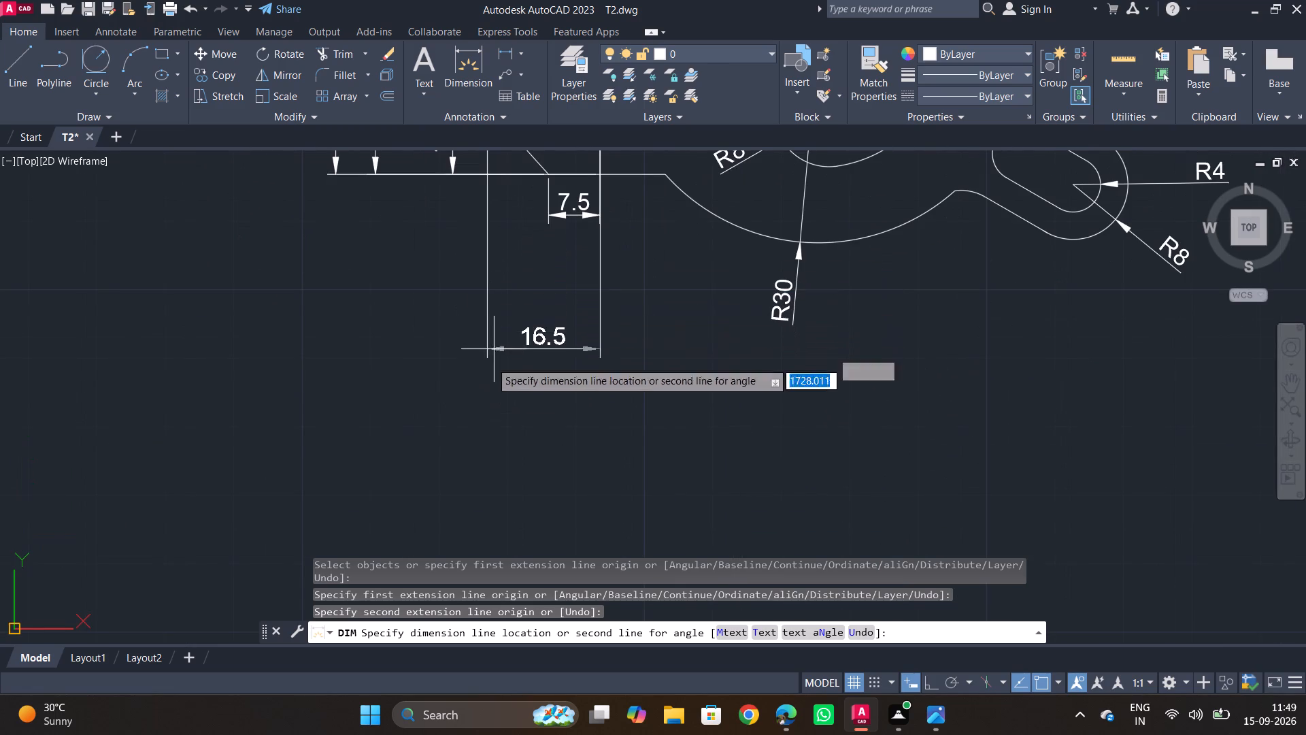
left_click(478, 399)
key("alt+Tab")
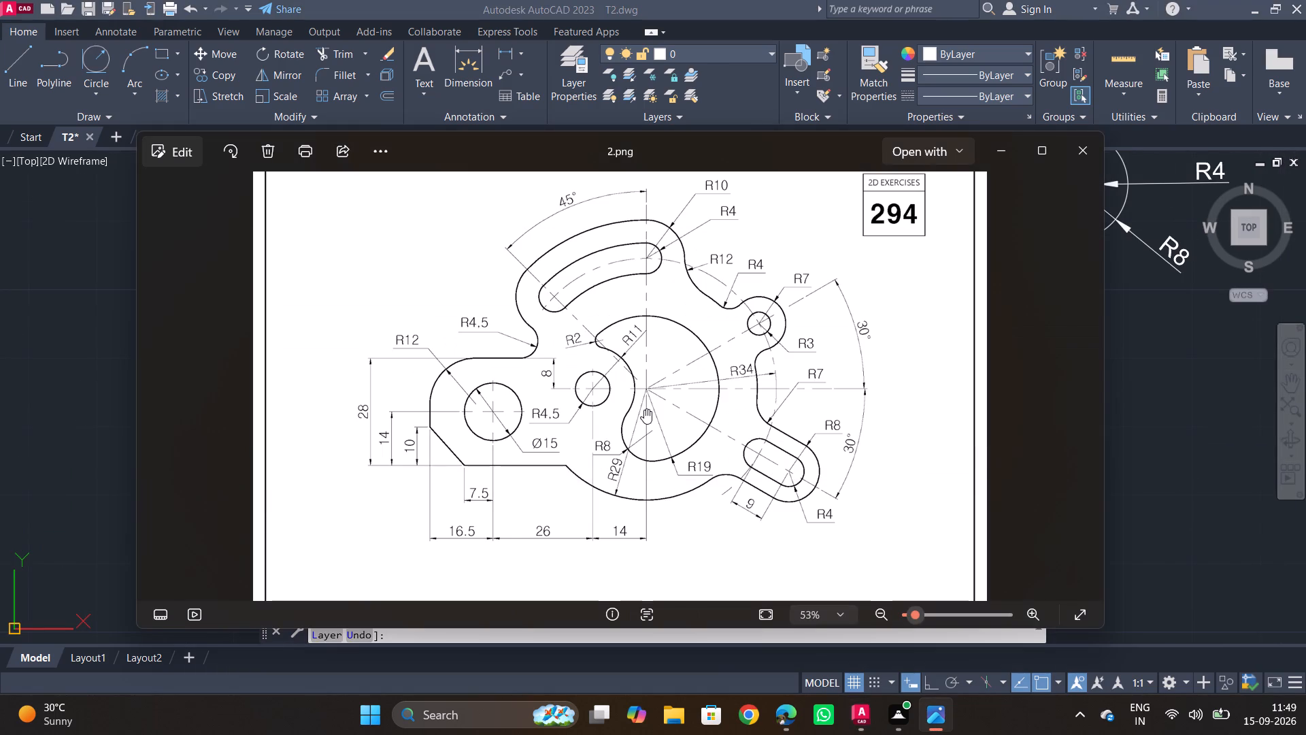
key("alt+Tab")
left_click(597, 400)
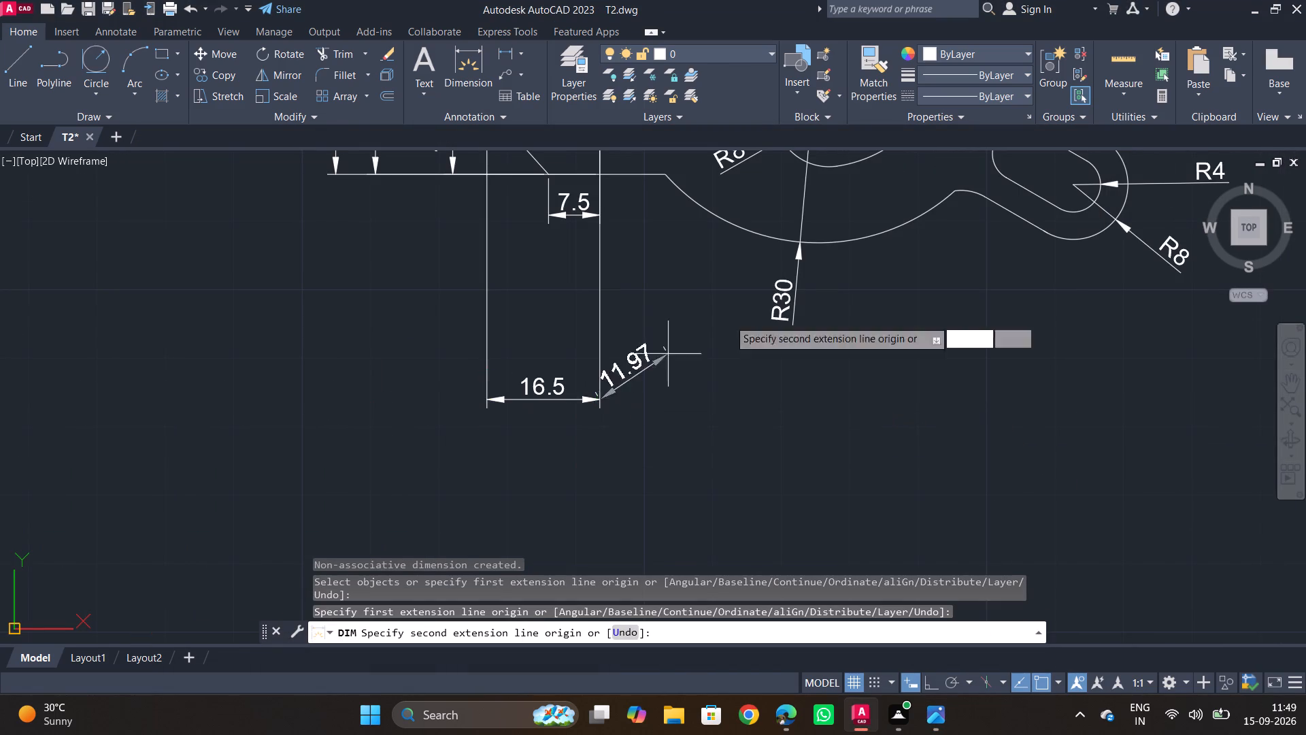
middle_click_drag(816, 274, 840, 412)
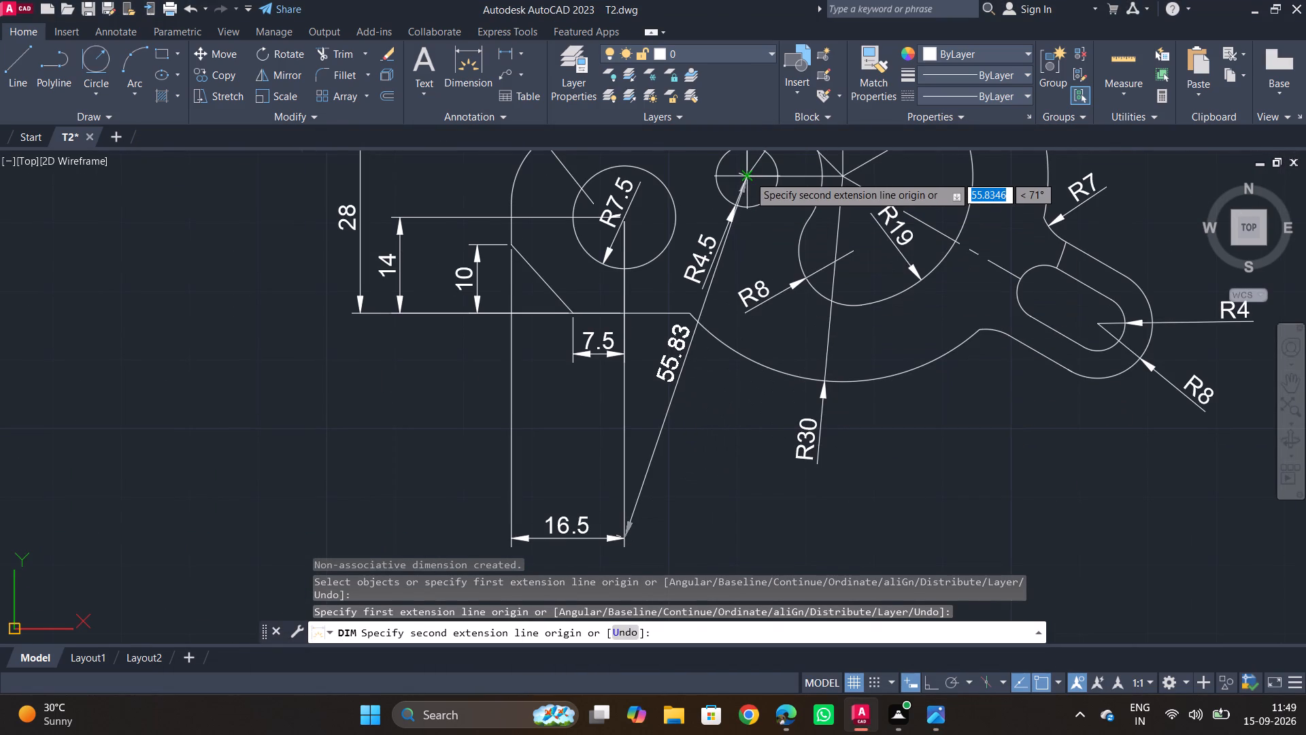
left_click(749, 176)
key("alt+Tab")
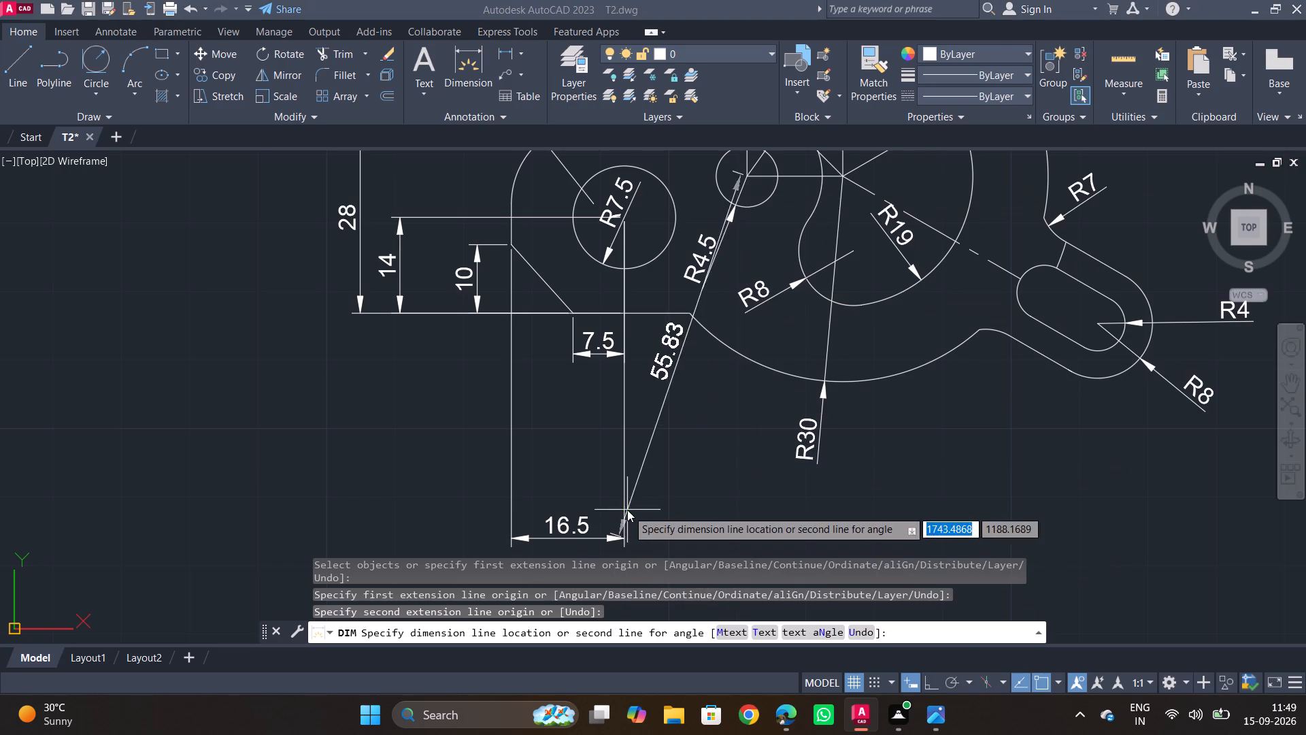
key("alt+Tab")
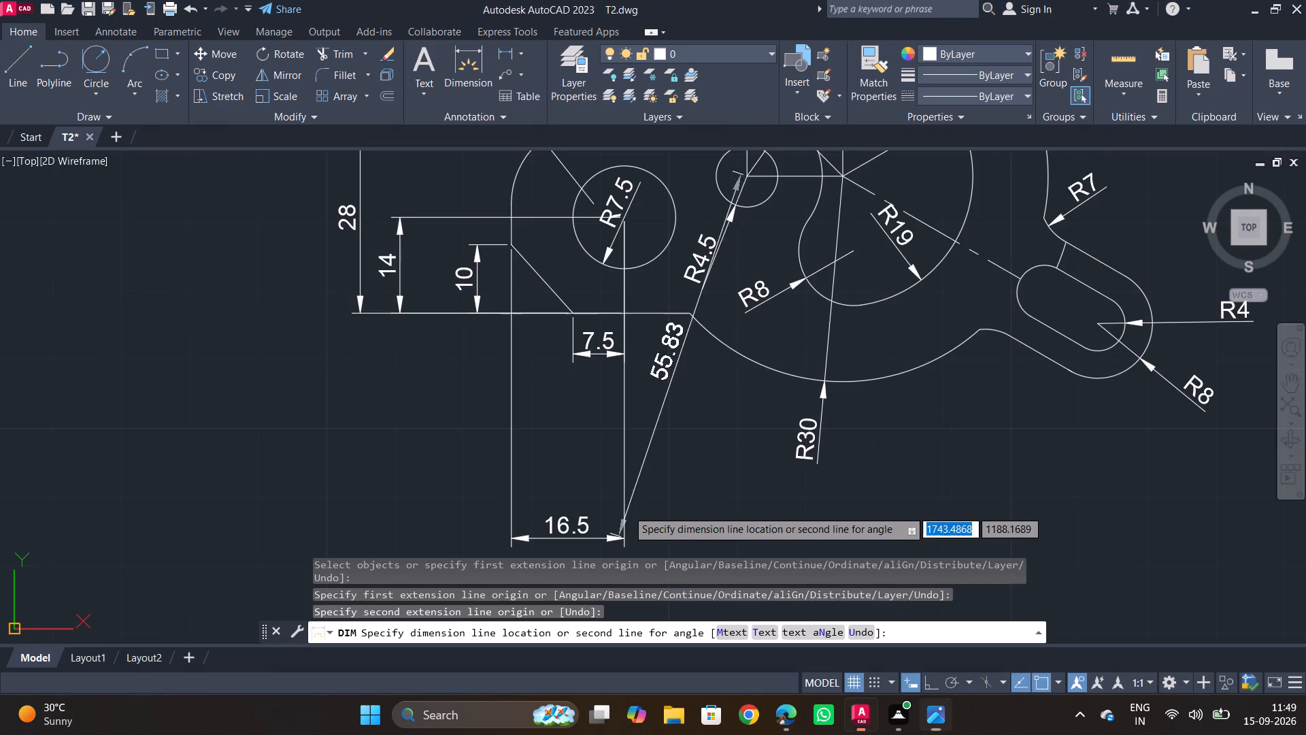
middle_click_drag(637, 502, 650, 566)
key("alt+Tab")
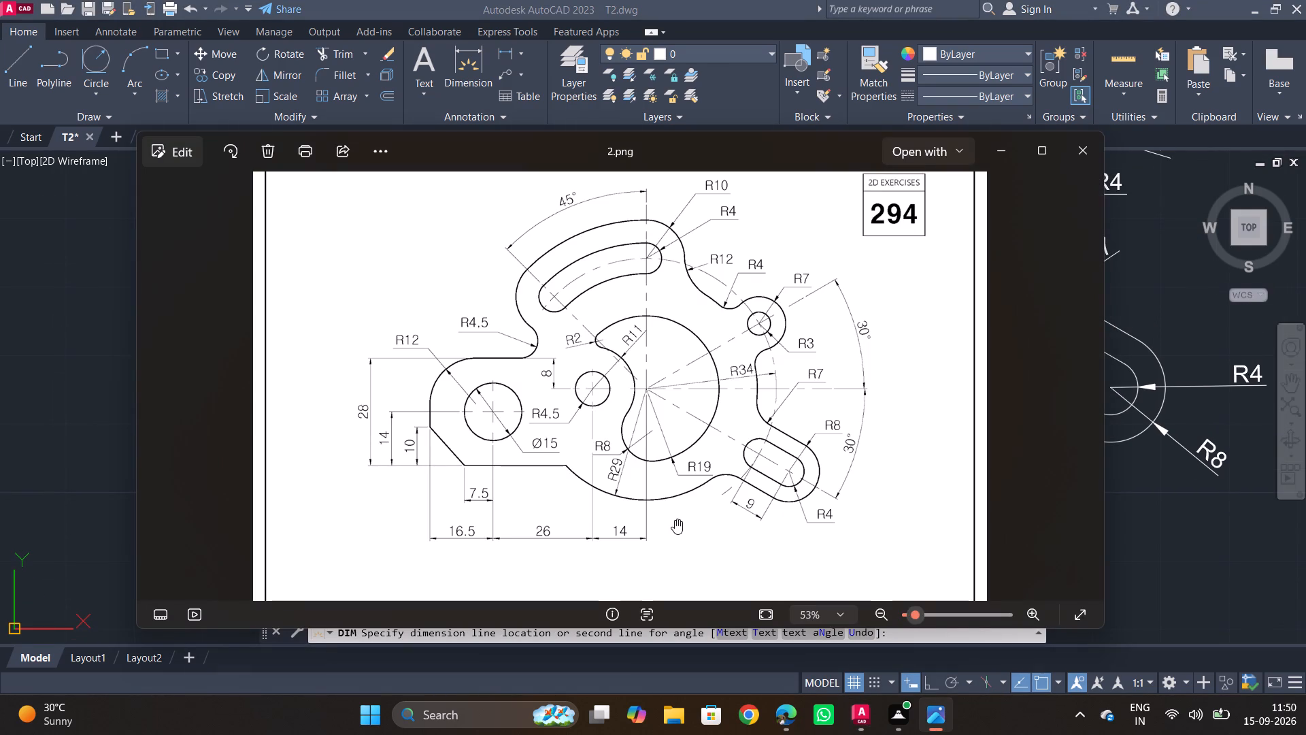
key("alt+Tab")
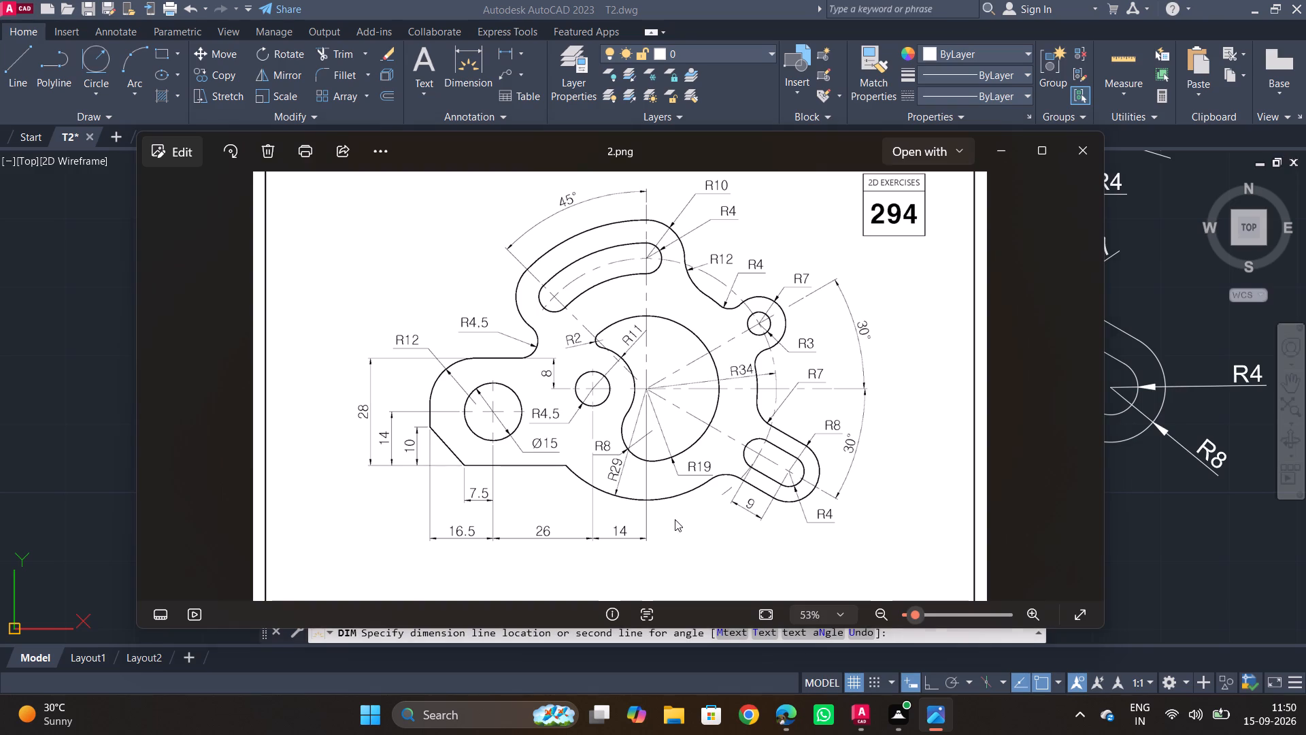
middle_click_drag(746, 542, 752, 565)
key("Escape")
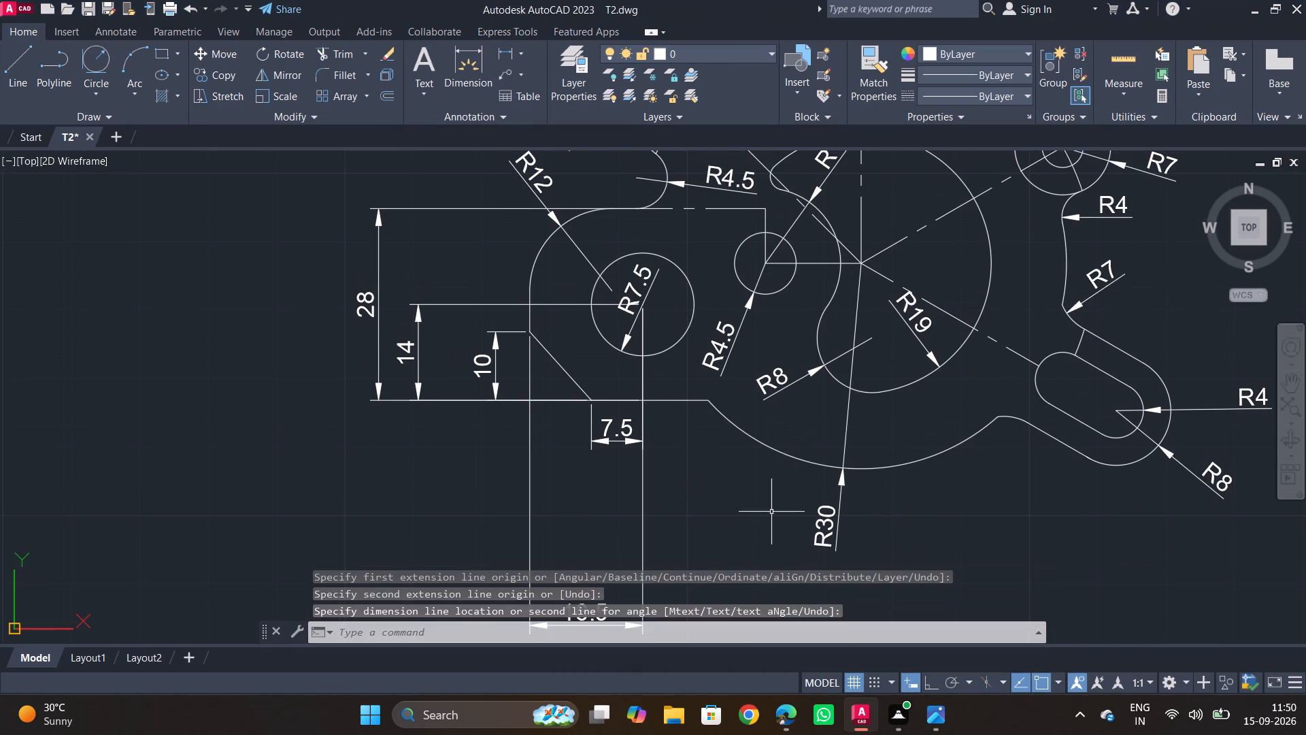
Stretch the left lobe together with its hole and dimensions 10 units horizontally away from the main circle.
middle_click(771, 511)
scroll(773, 506, "down", 1)
middle_click_drag(763, 467, 775, 362)
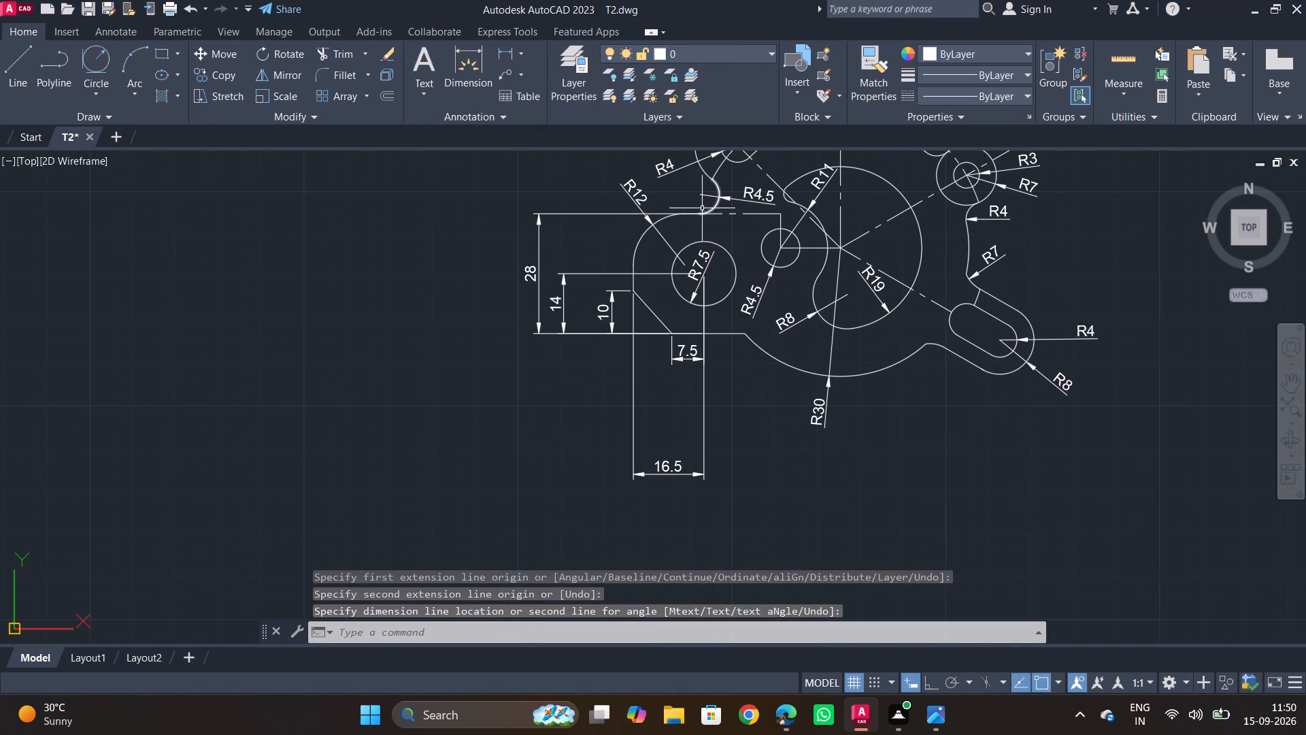
left_click(705, 199)
left_click(418, 416)
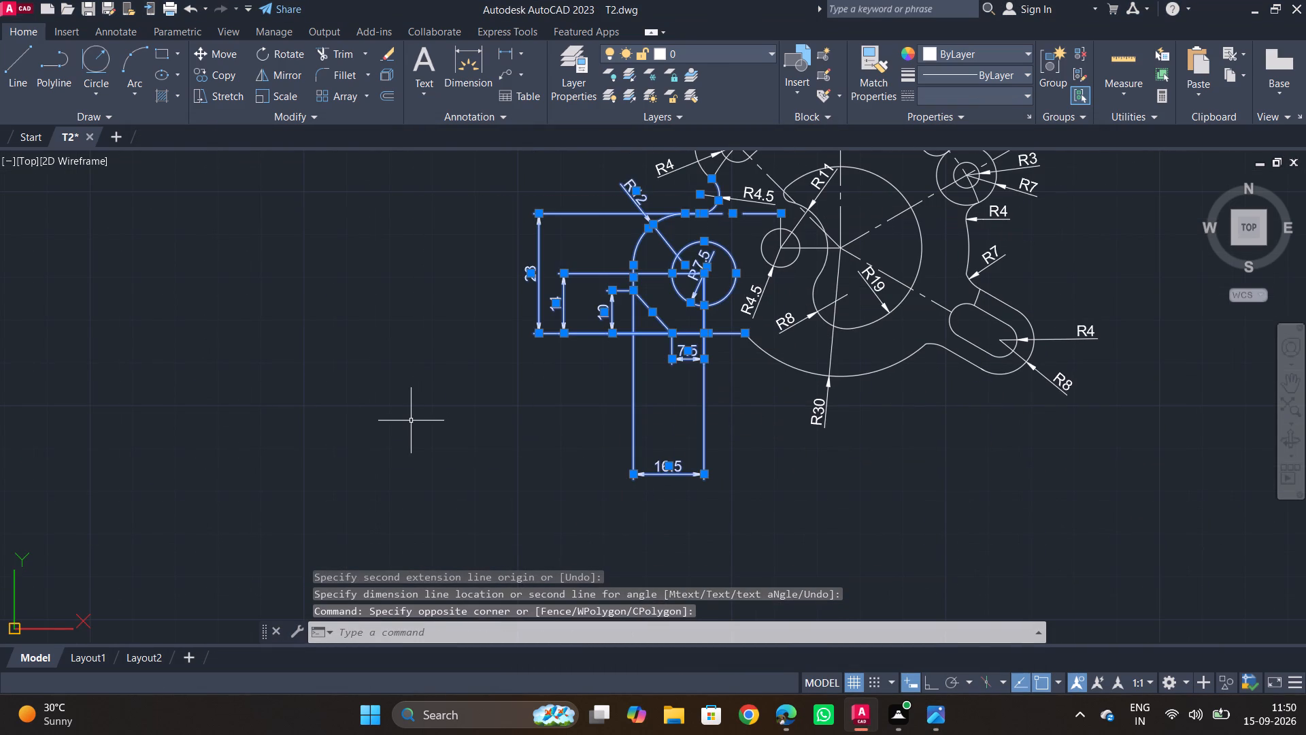
key("d")
key("BackSpace")
type("s")
key("space")
left_click(469, 514)
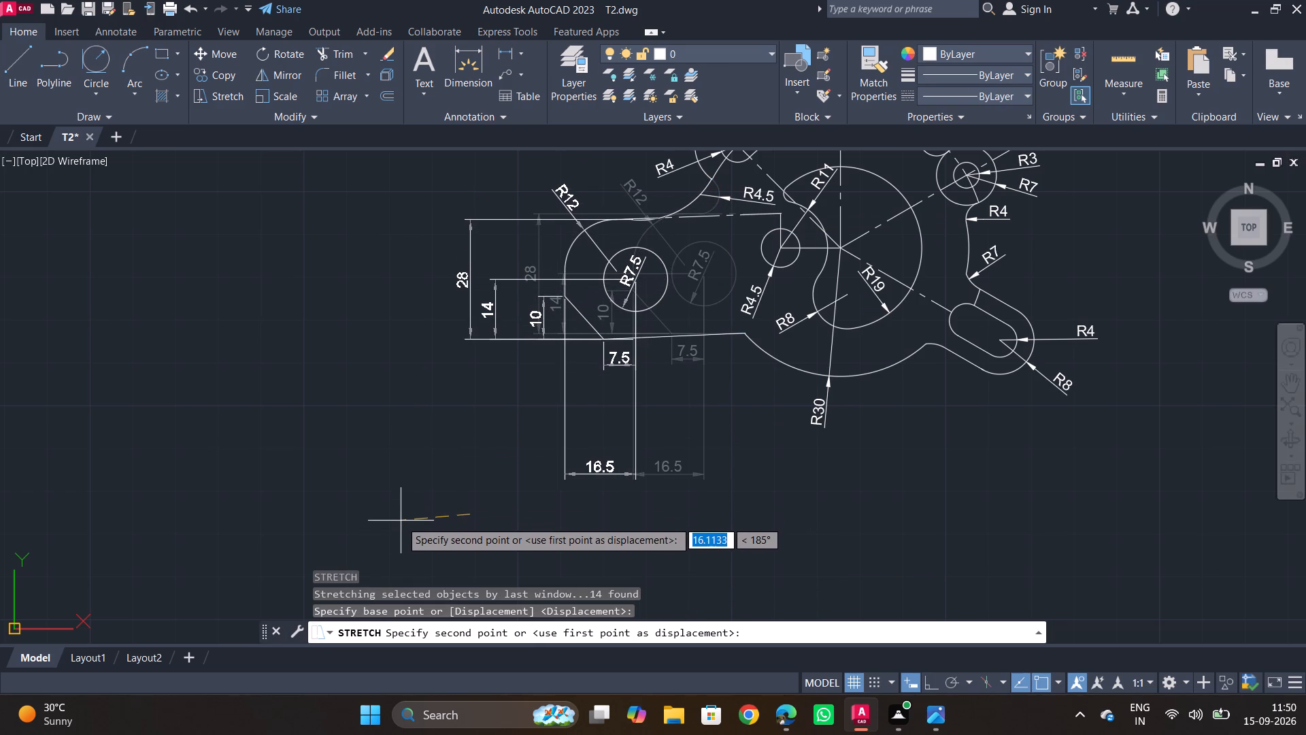
key("F8")
type("10")
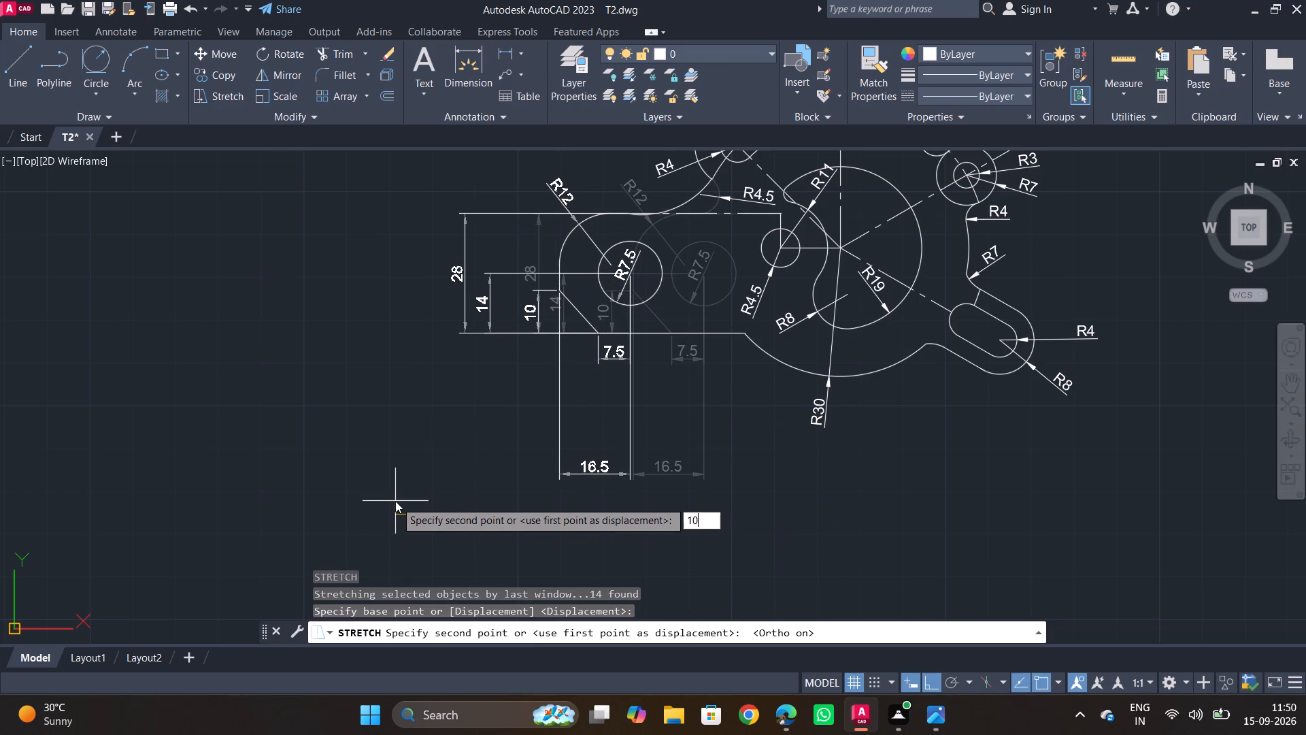
key("Return")
key("Escape")
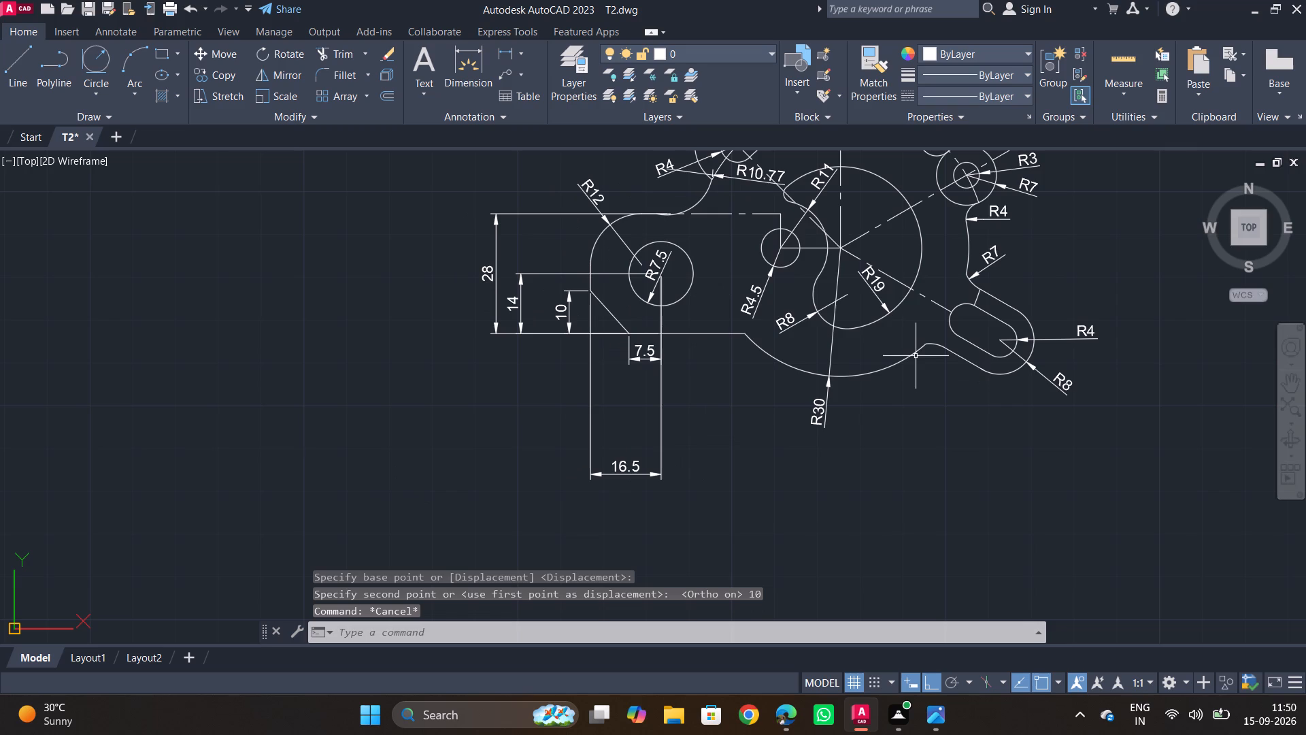
Add a horizontal dimension between the centres of the R7.5 hole and the small R4.5 circle, in line with the 16.5 dimension.
scroll(755, 299, "up", 1)
middle_click_drag(298, 60, 298, 0)
left_click(453, 76)
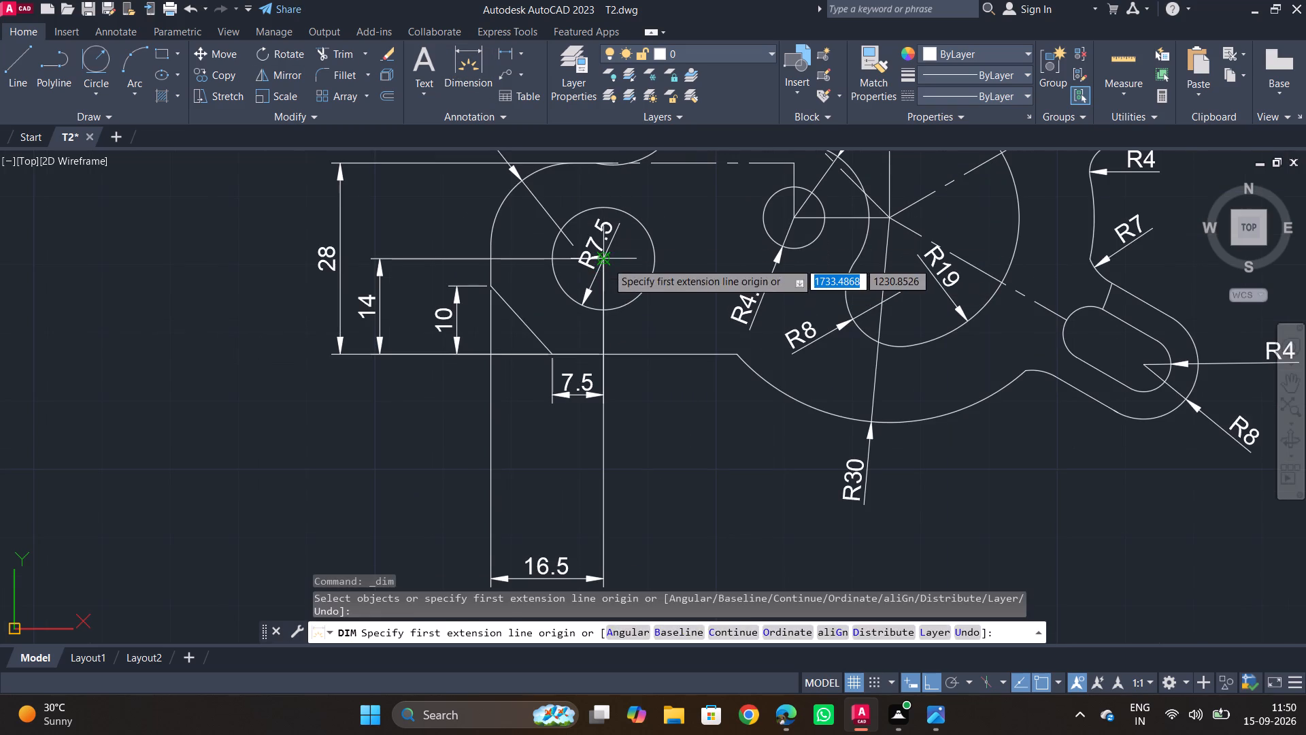
left_click(605, 264)
key("space")
key("space")
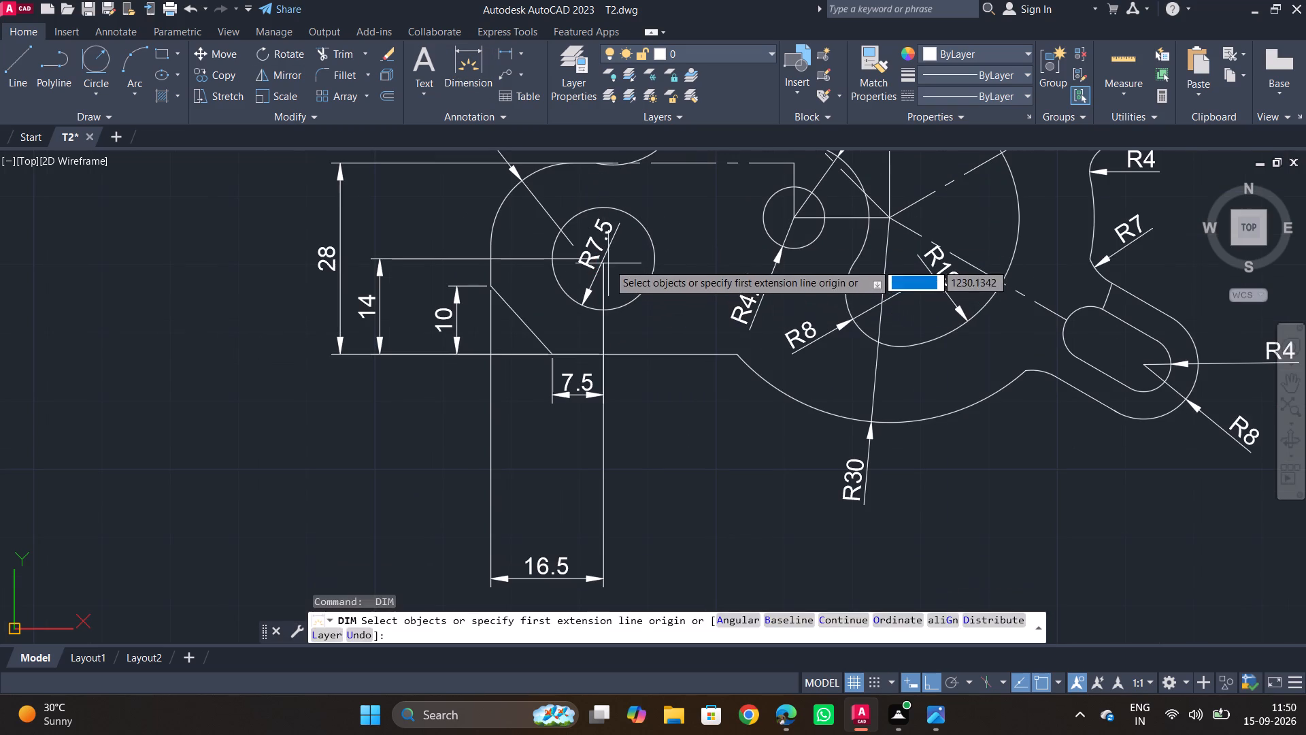
left_click(605, 261)
left_click(798, 216)
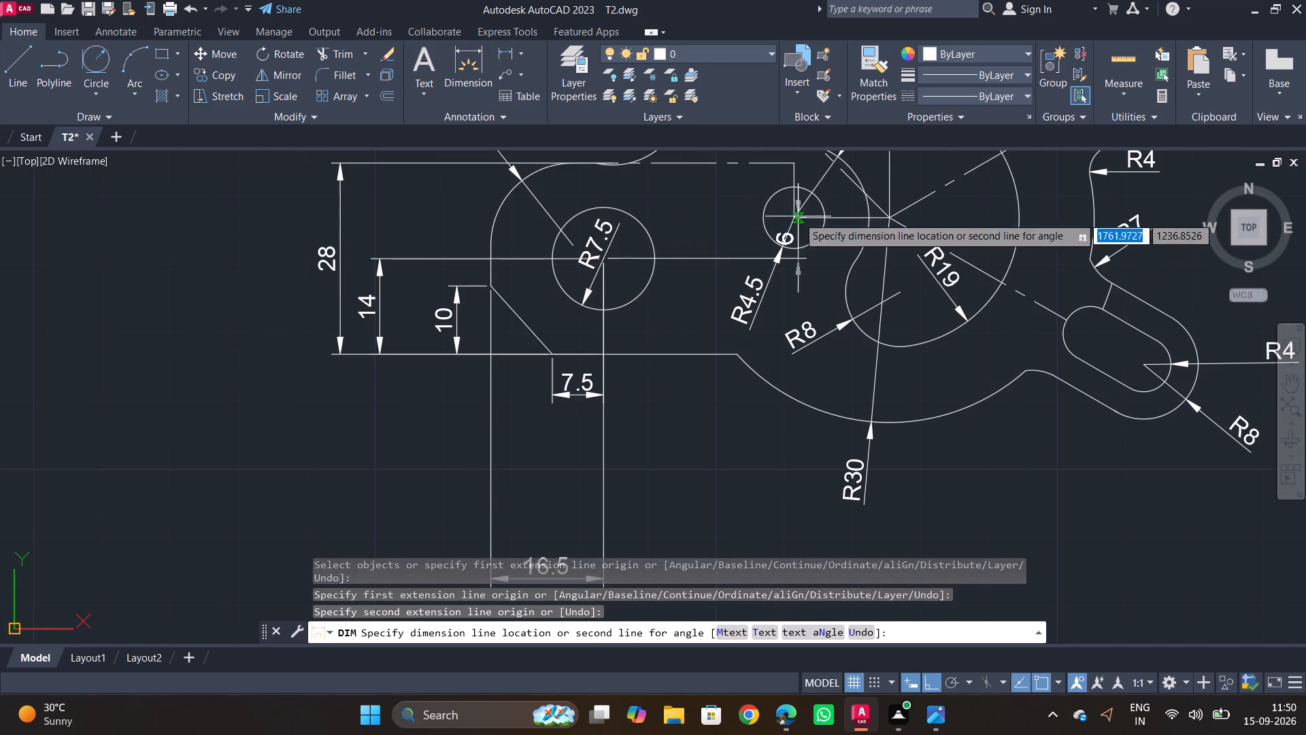
middle_click_drag(731, 284, 728, 231)
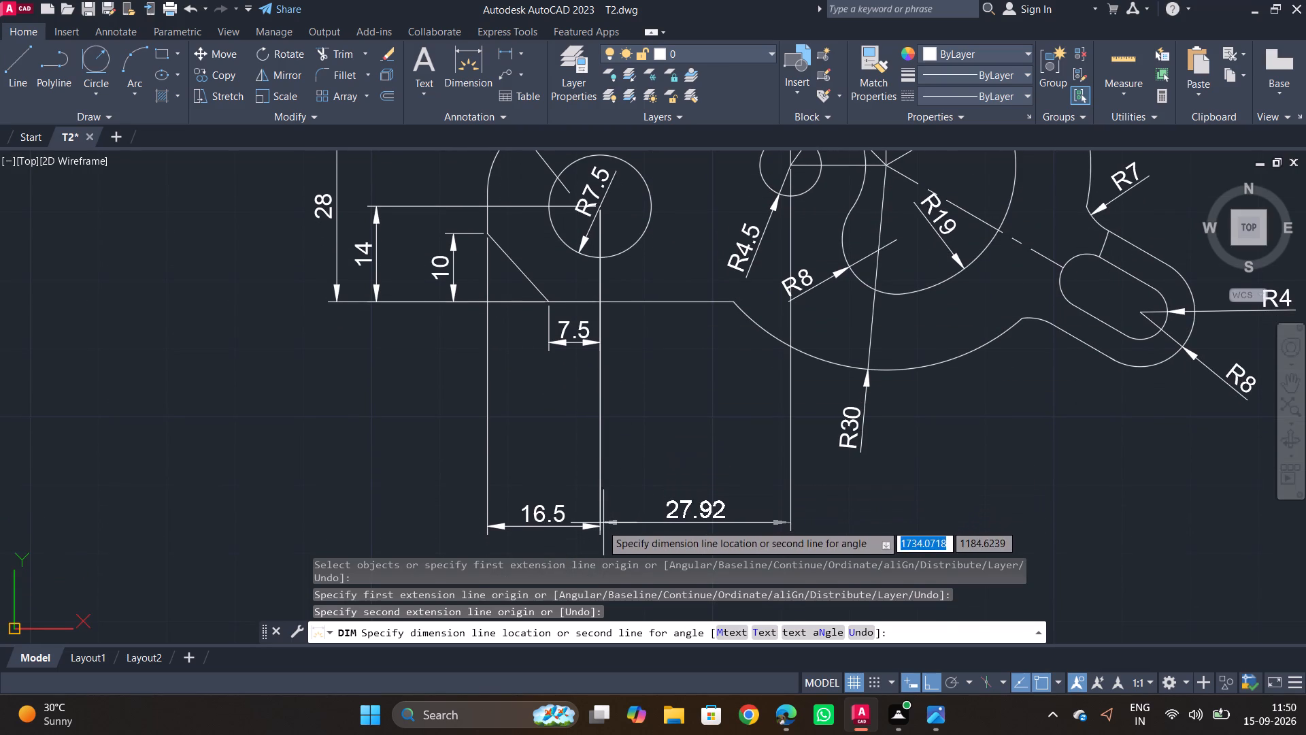
left_click(599, 527)
key("Escape")
Stretch the left lobe together with its hole and dimensions 1.92 units horizontally back toward the main circle.
scroll(665, 405, "down", 1)
middle_click_drag(665, 405, 664, 421)
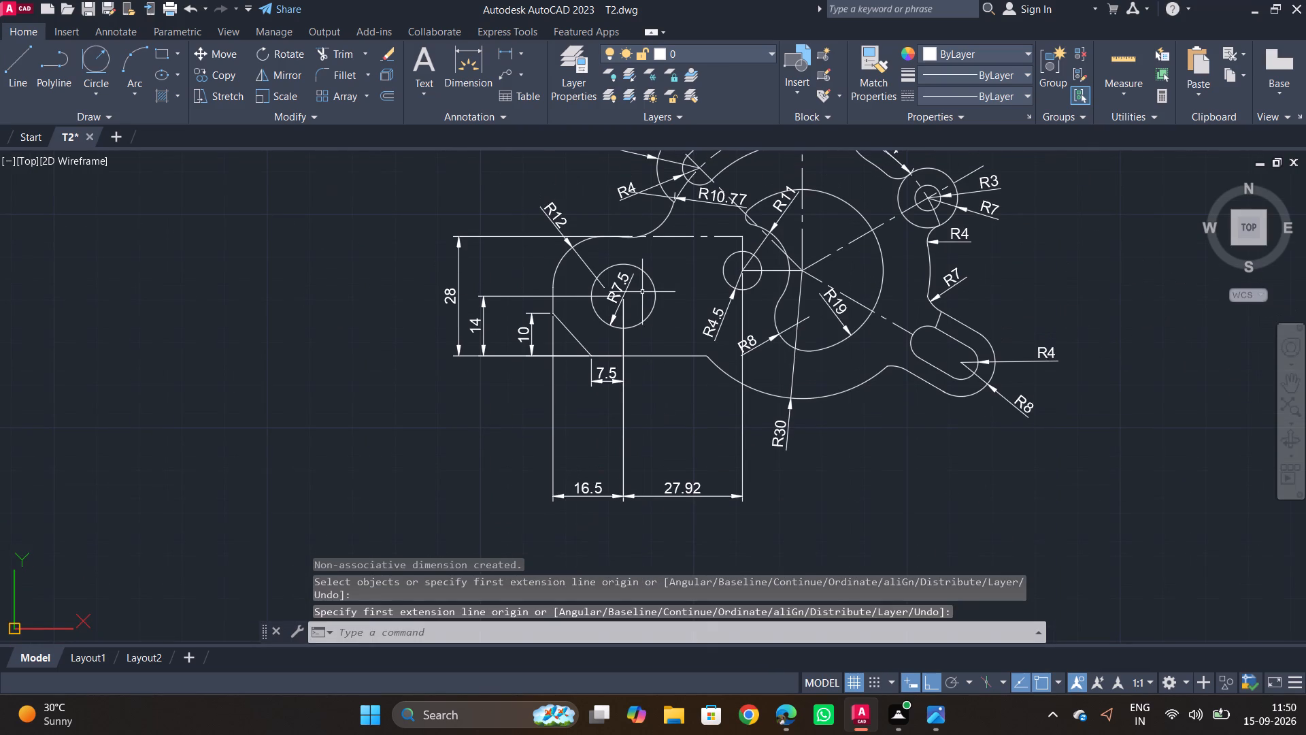
left_click(650, 204)
left_click(337, 525)
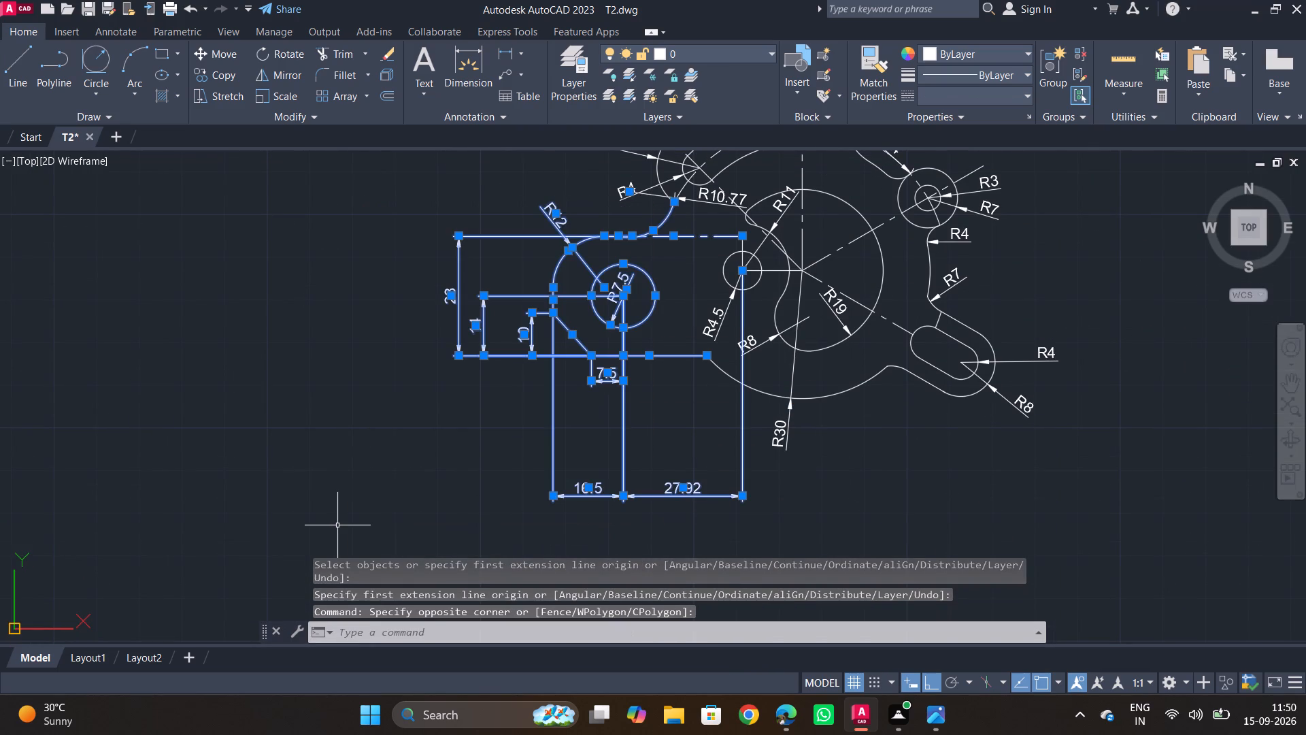
key("s")
key("space")
left_click(359, 492)
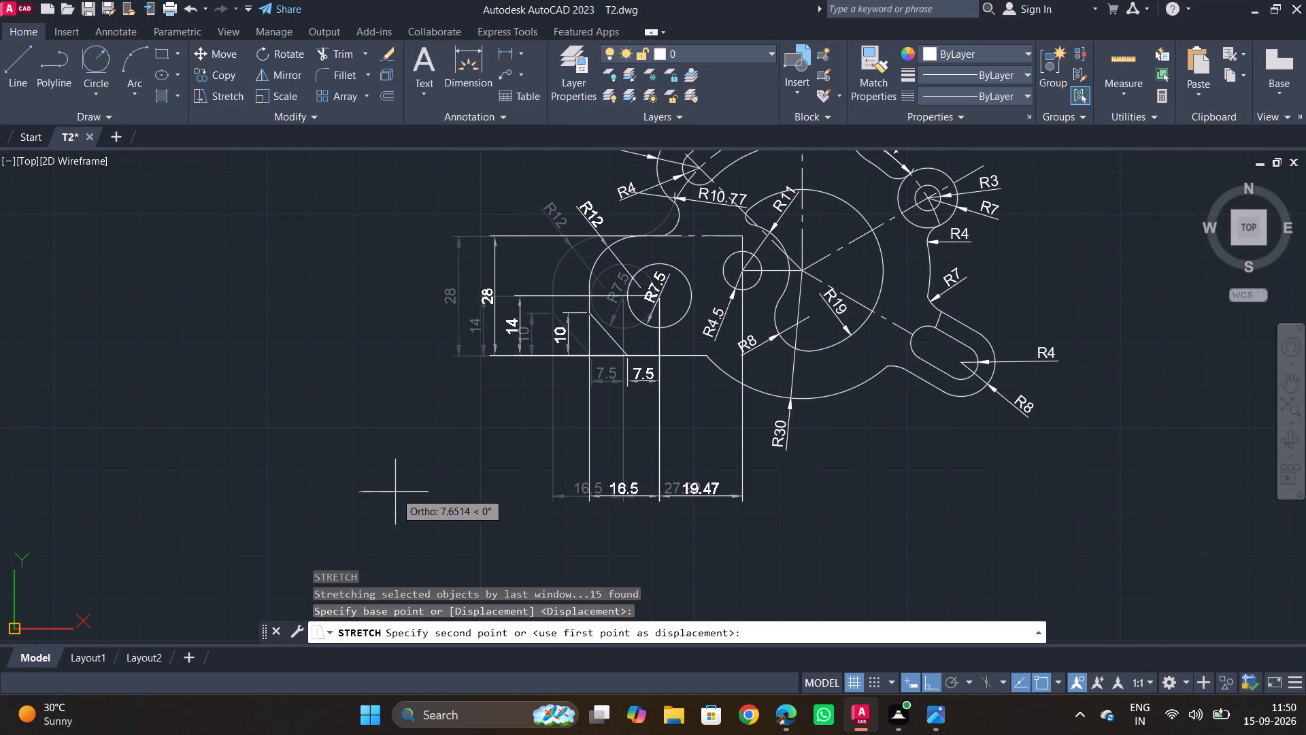
type("1.92")
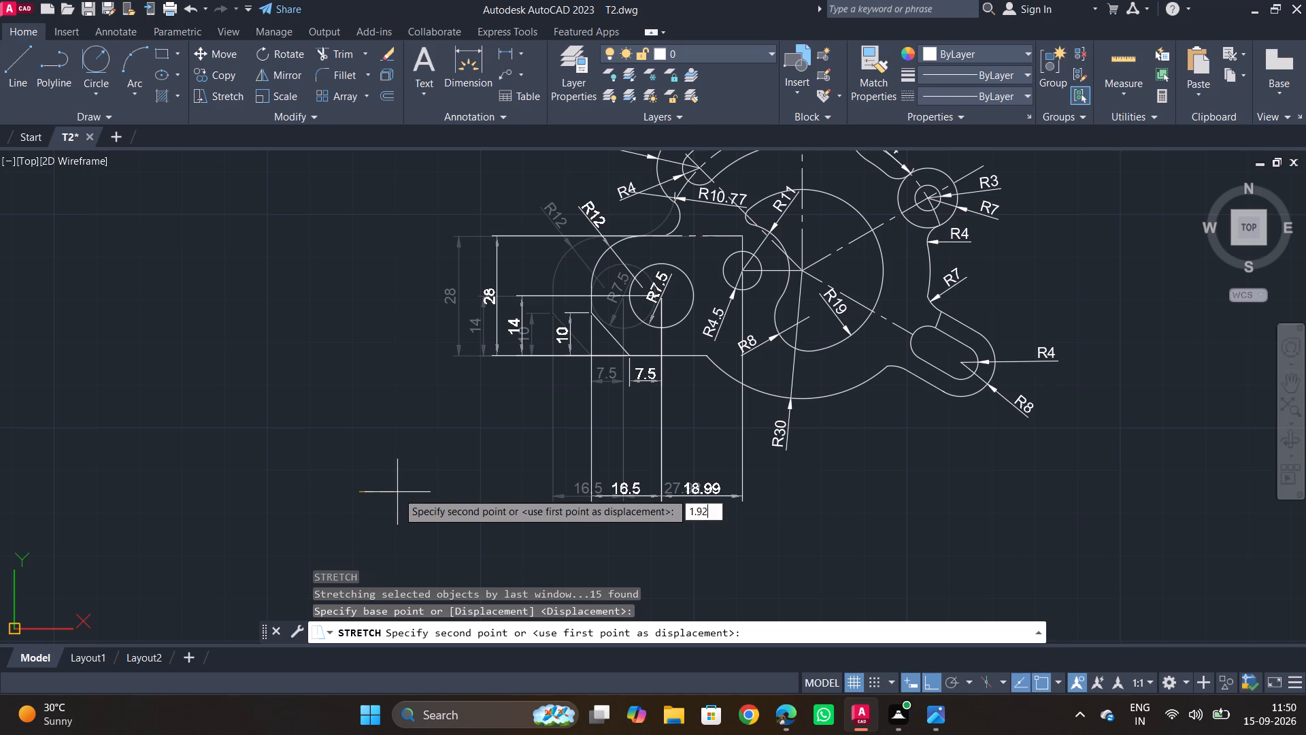
key("Return")
key("Escape")
key("Escape")
key("Escape")
key("Escape")
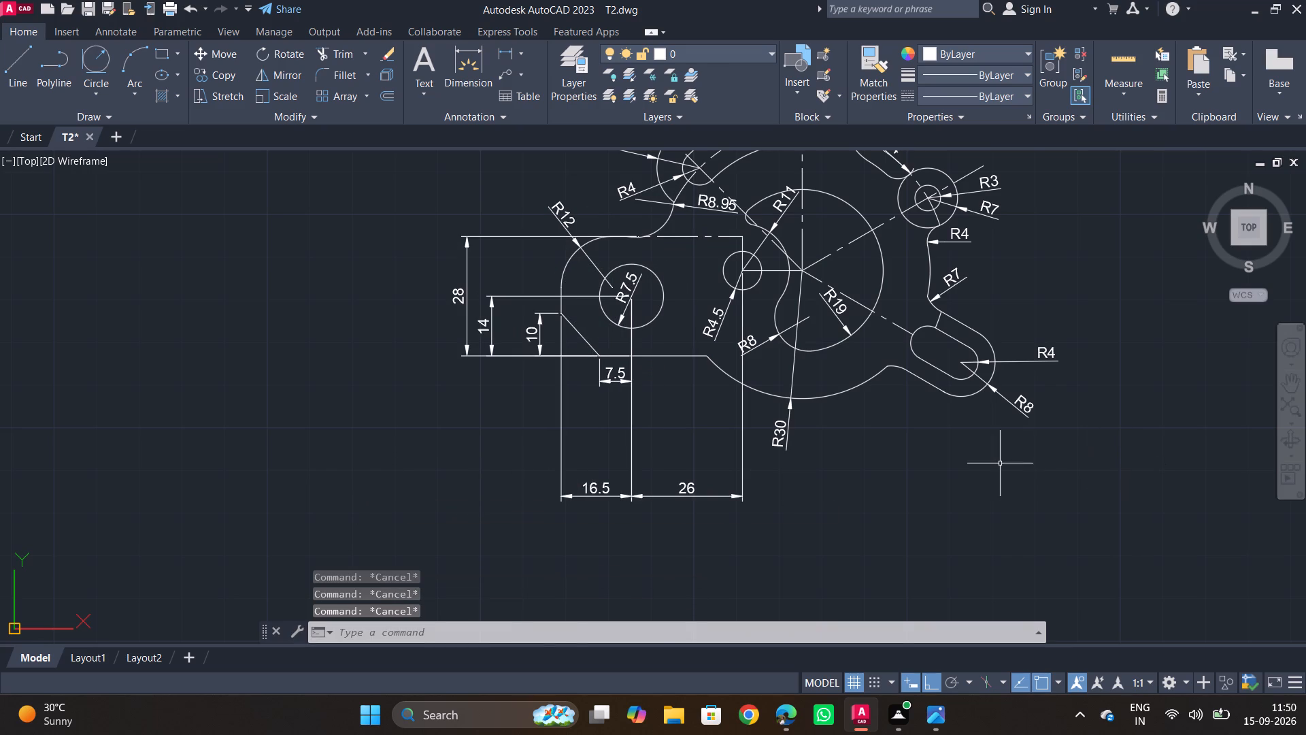
Check the reference drawing and delete the radius dimension on the fillet joining the left lobe to the upper curved arm.
key("alt+Tab")
key("alt+Tab")
left_click(696, 205)
key("Delete")
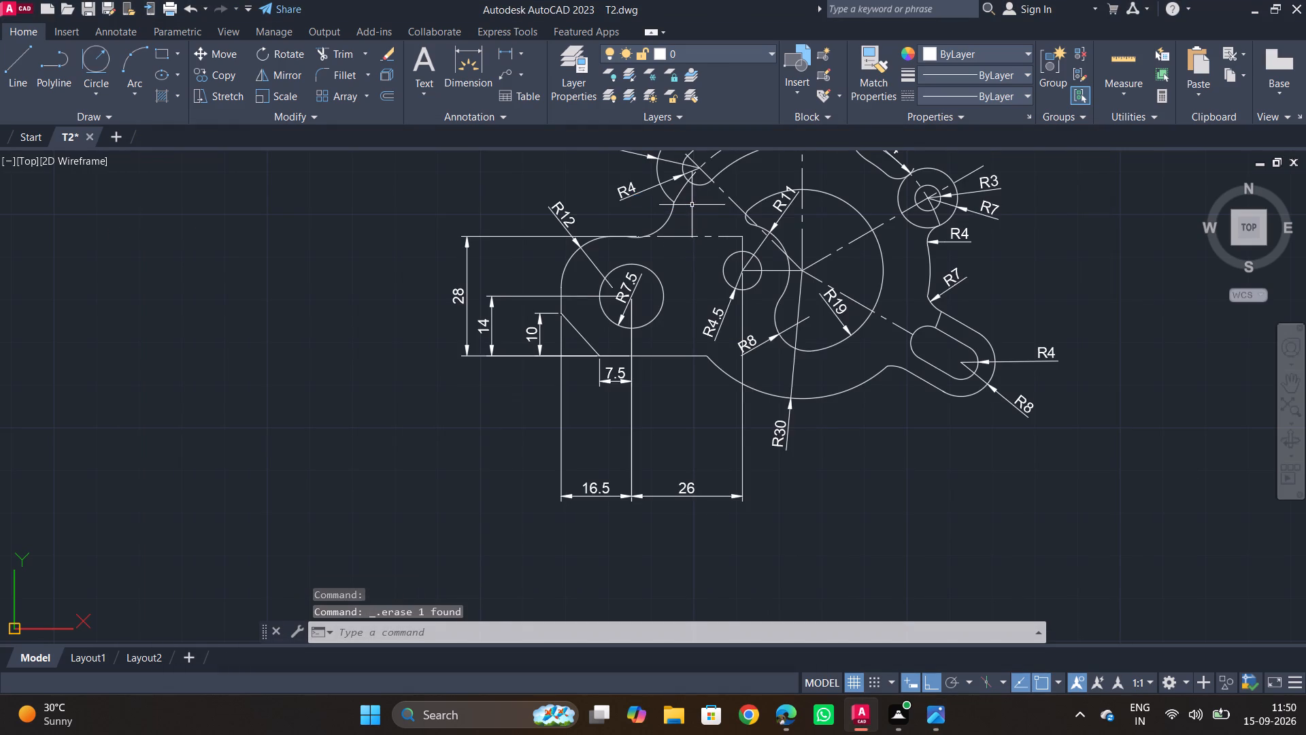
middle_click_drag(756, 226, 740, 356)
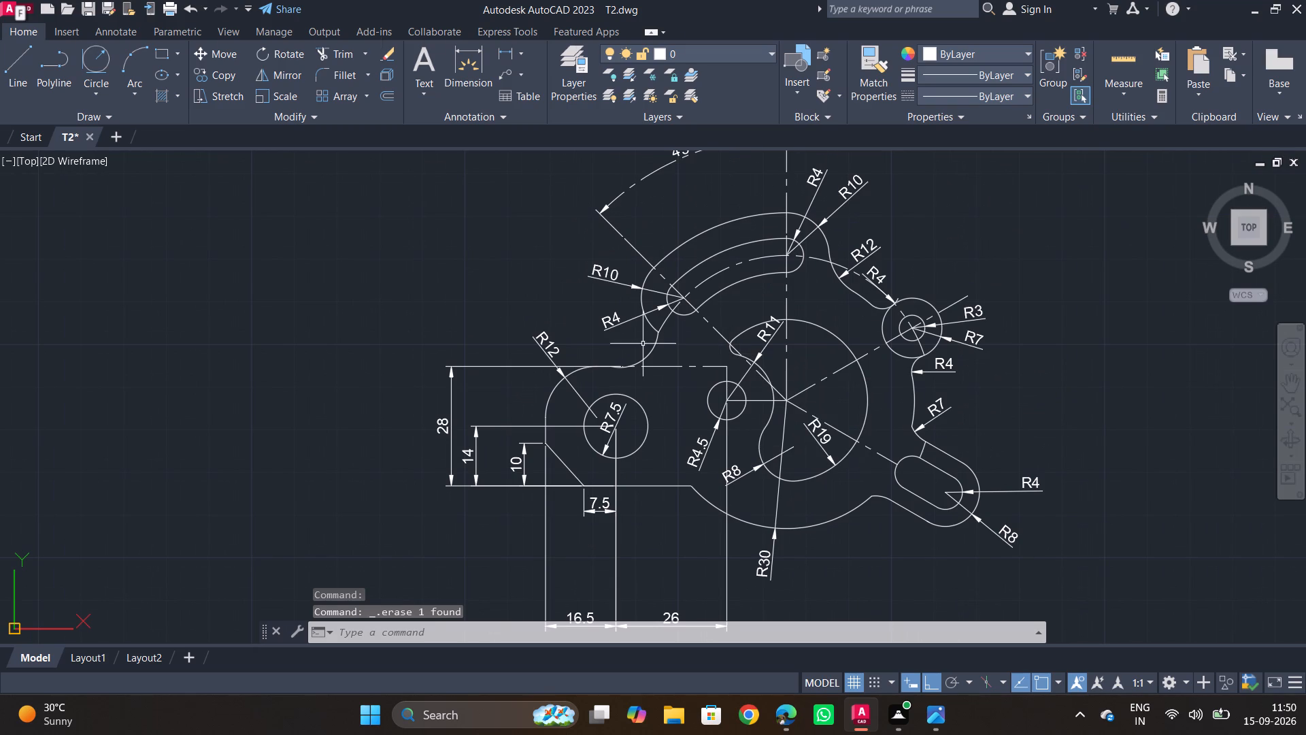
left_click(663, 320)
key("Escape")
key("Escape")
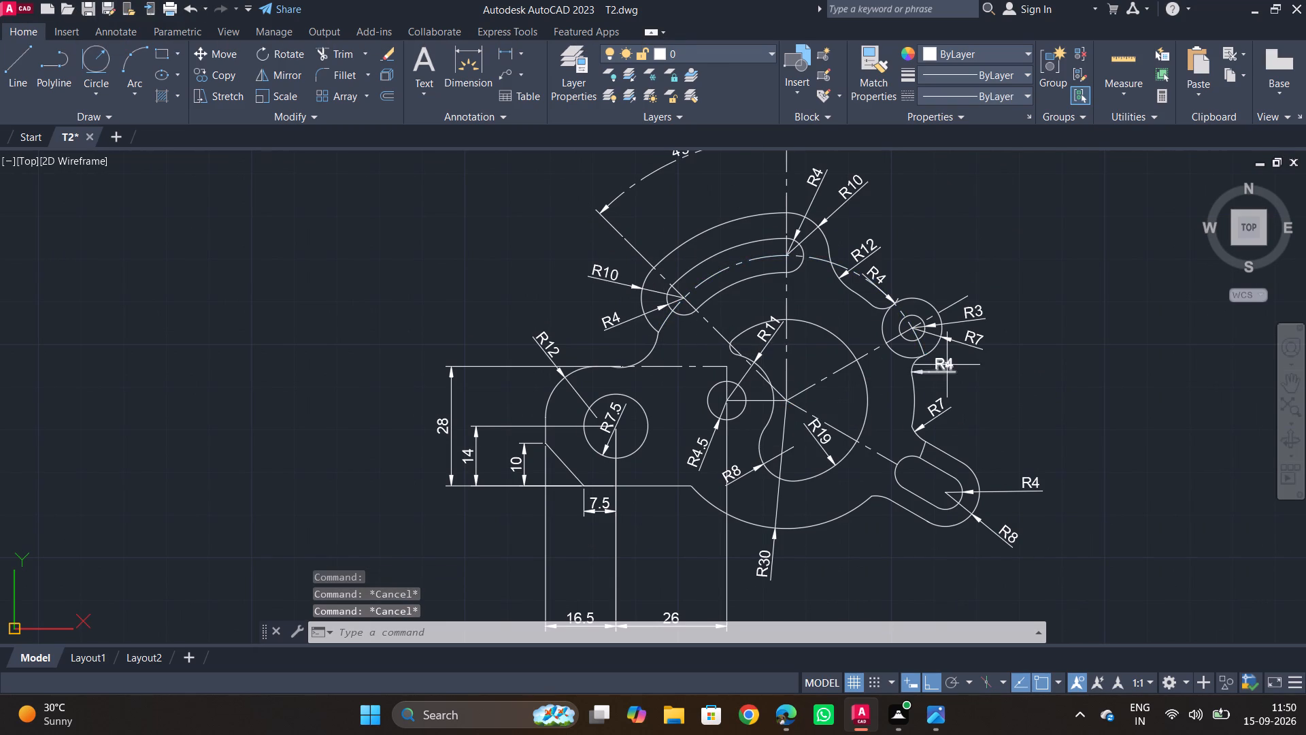
Trim away the inner arc of the R7 circle between its two adjoining R4 fillets, matching the reference outline.
key("alt+Tab")
key("alt+Tab")
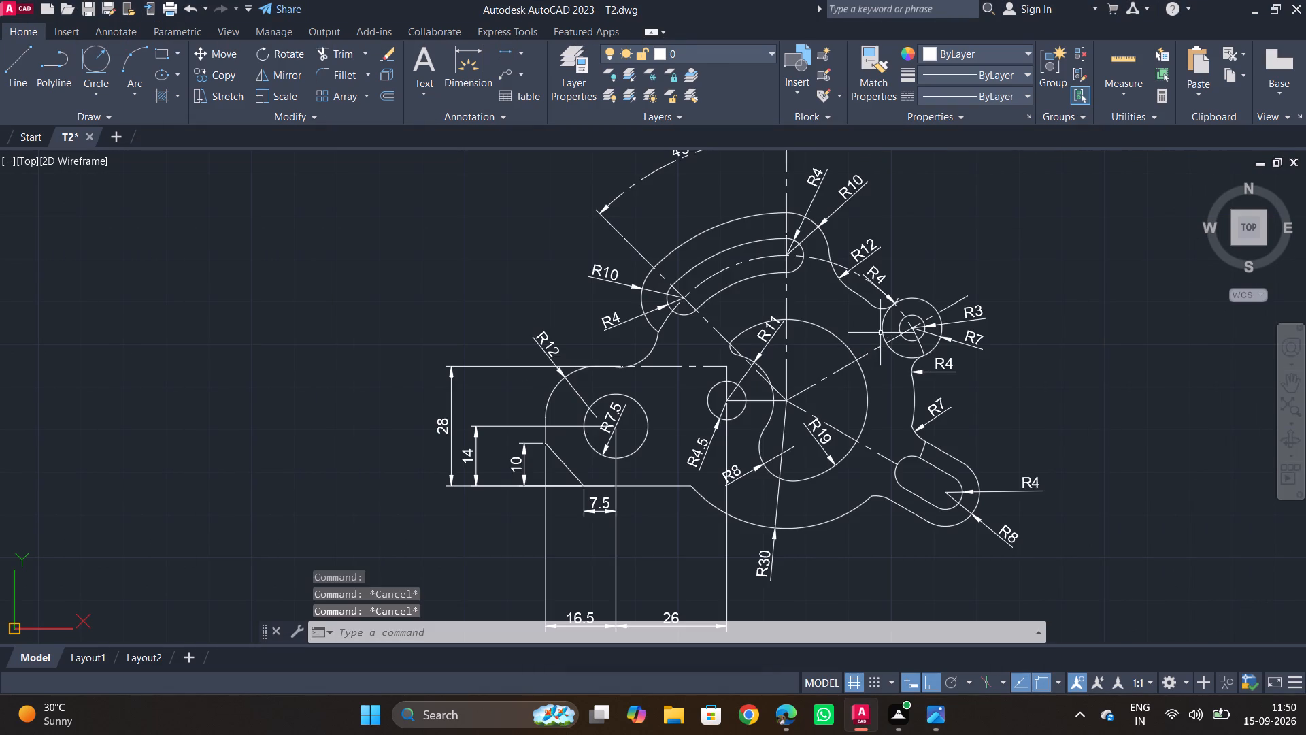
type("tr")
key("space")
left_click(888, 330)
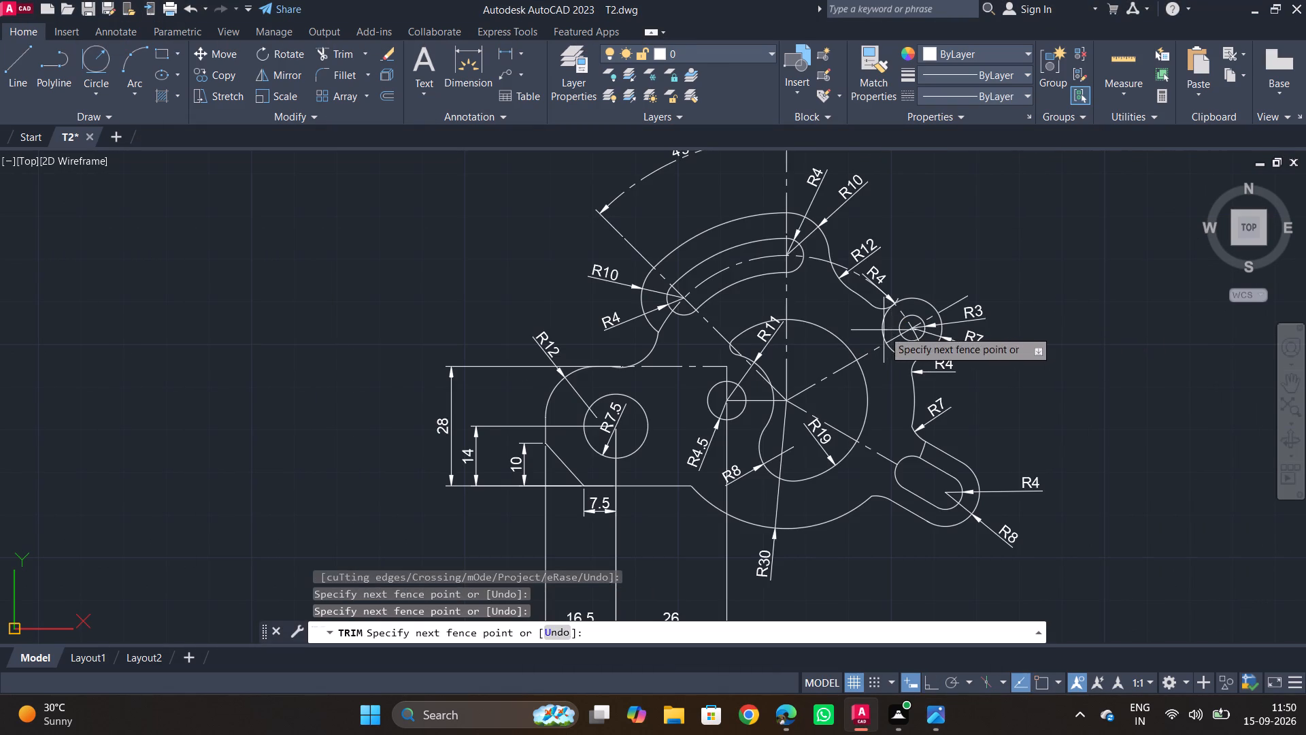
left_click(867, 336)
left_click(897, 353)
key("Escape")
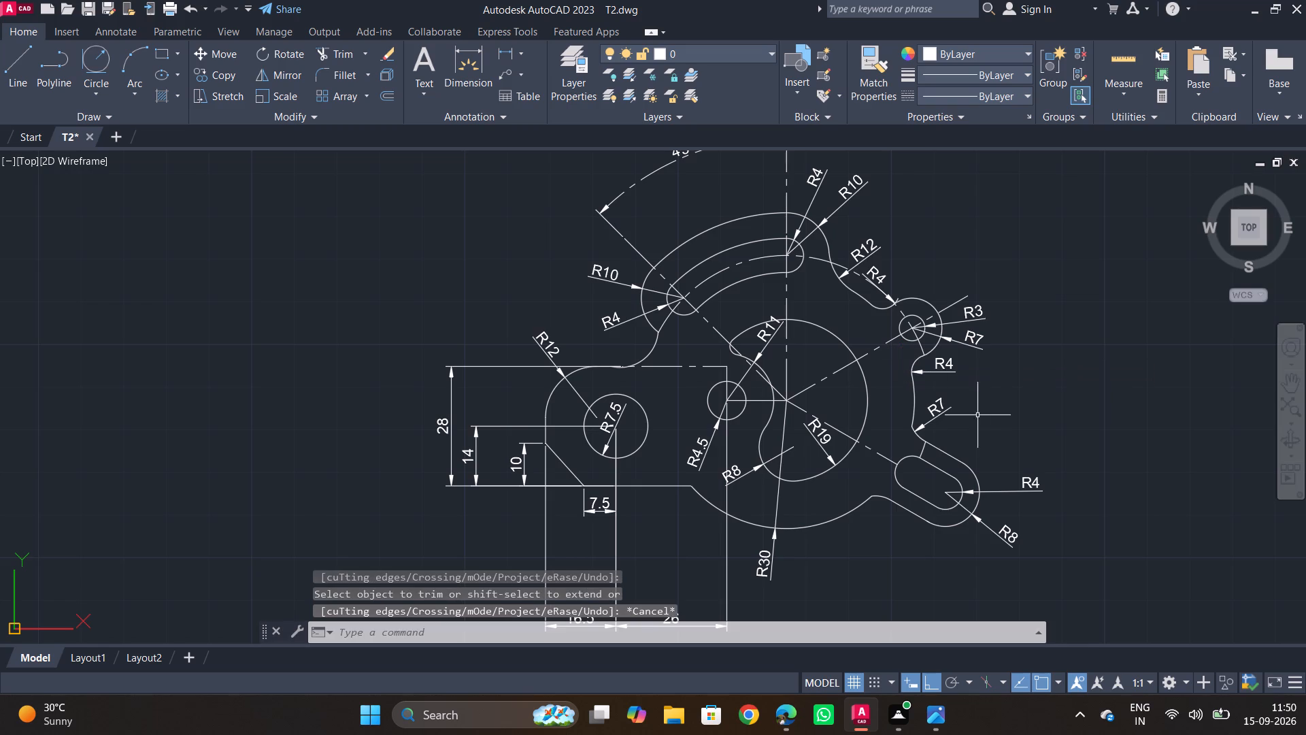
Following the reference, add a horizontal dimension from the main circle's centre to the small R4.5 circle's centre, in line with the 26 dimension.
key("alt+Tab")
key("alt+Tab")
key("alt+Tab")
key("alt+Tab")
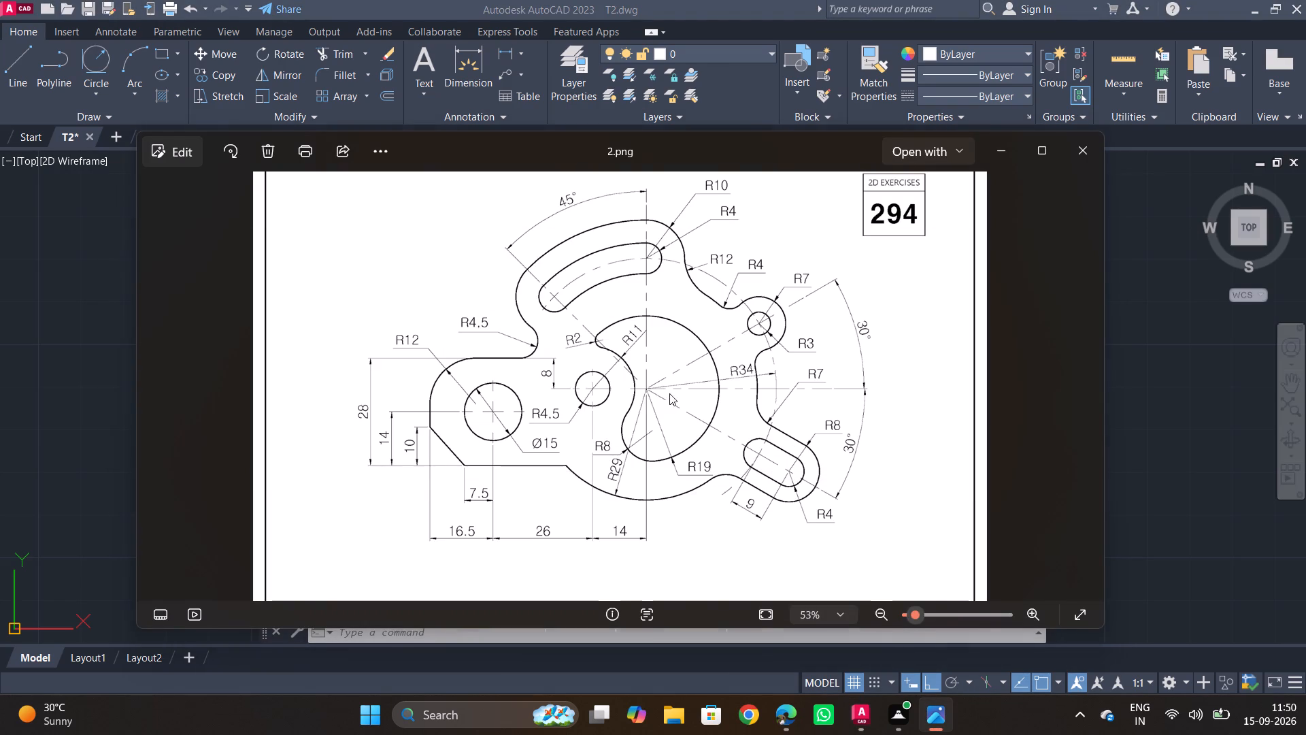
left_click(482, 63)
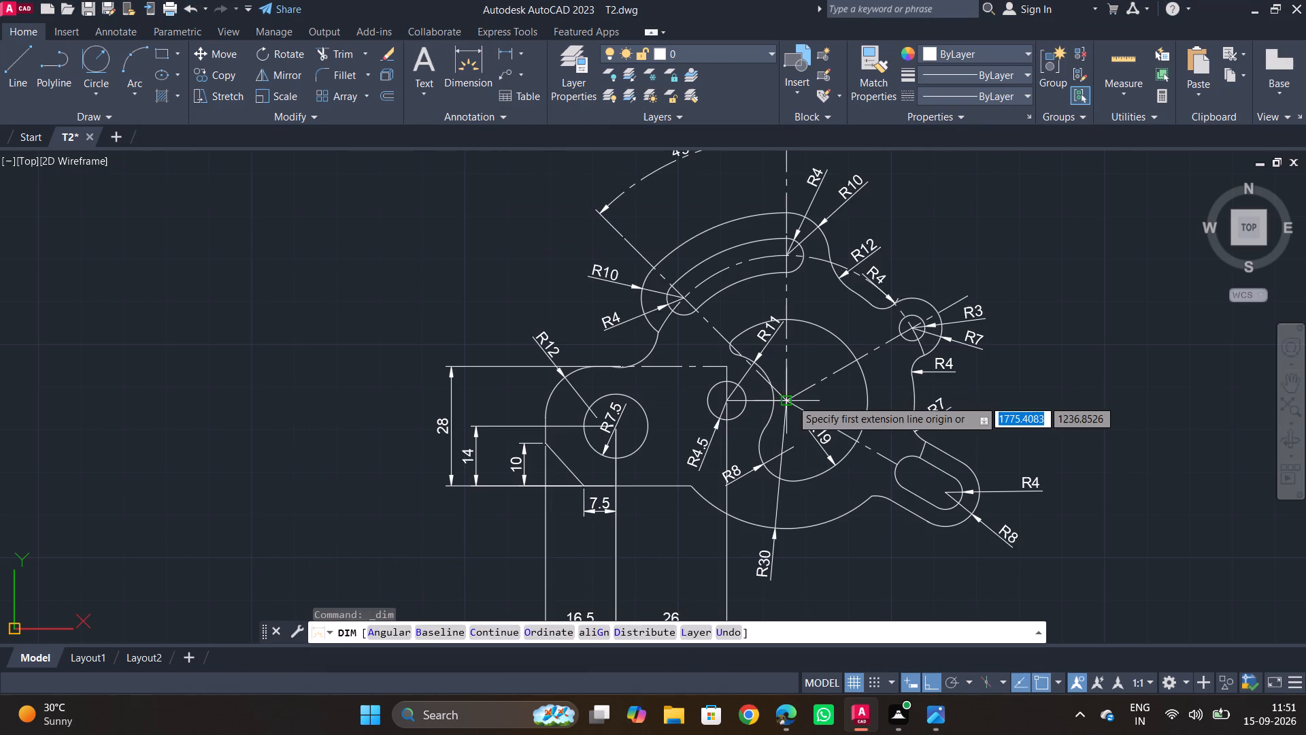
left_click(793, 400)
key("space")
key("space")
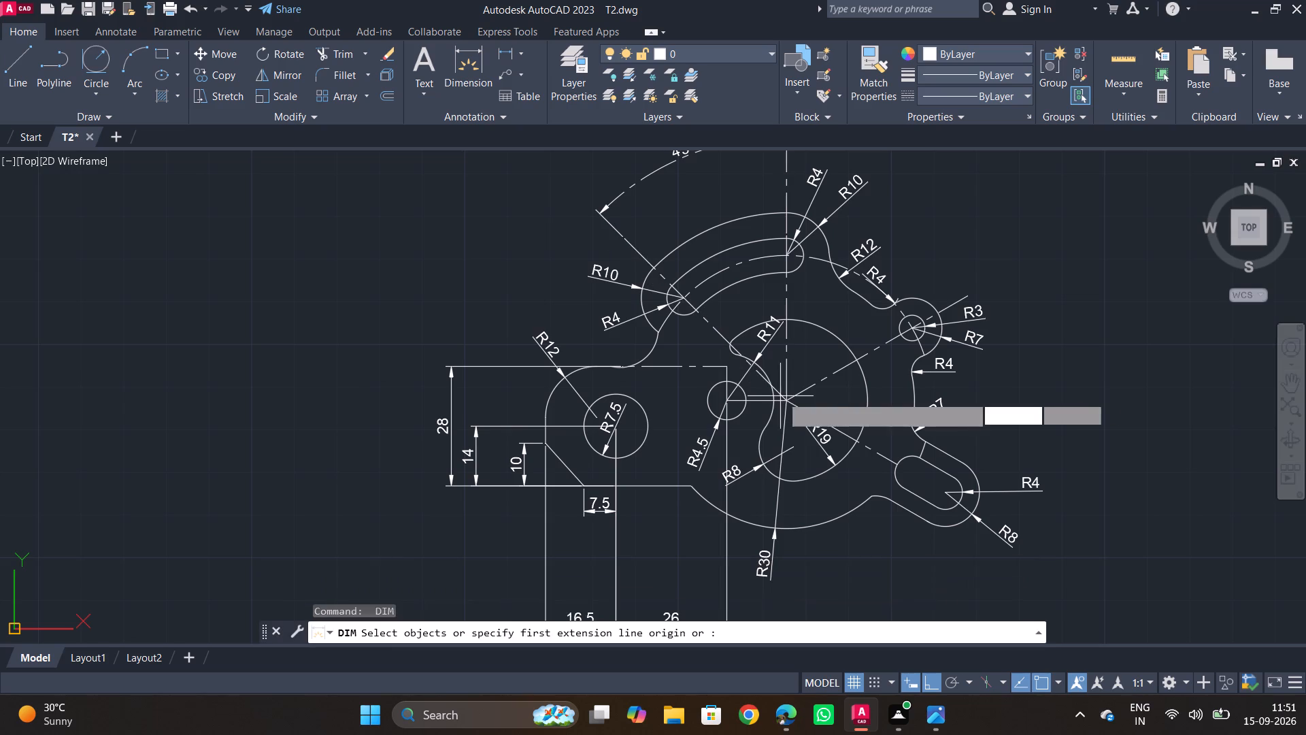
left_click(782, 396)
left_click(726, 400)
middle_click_drag(735, 463, 743, 333)
left_click(734, 497)
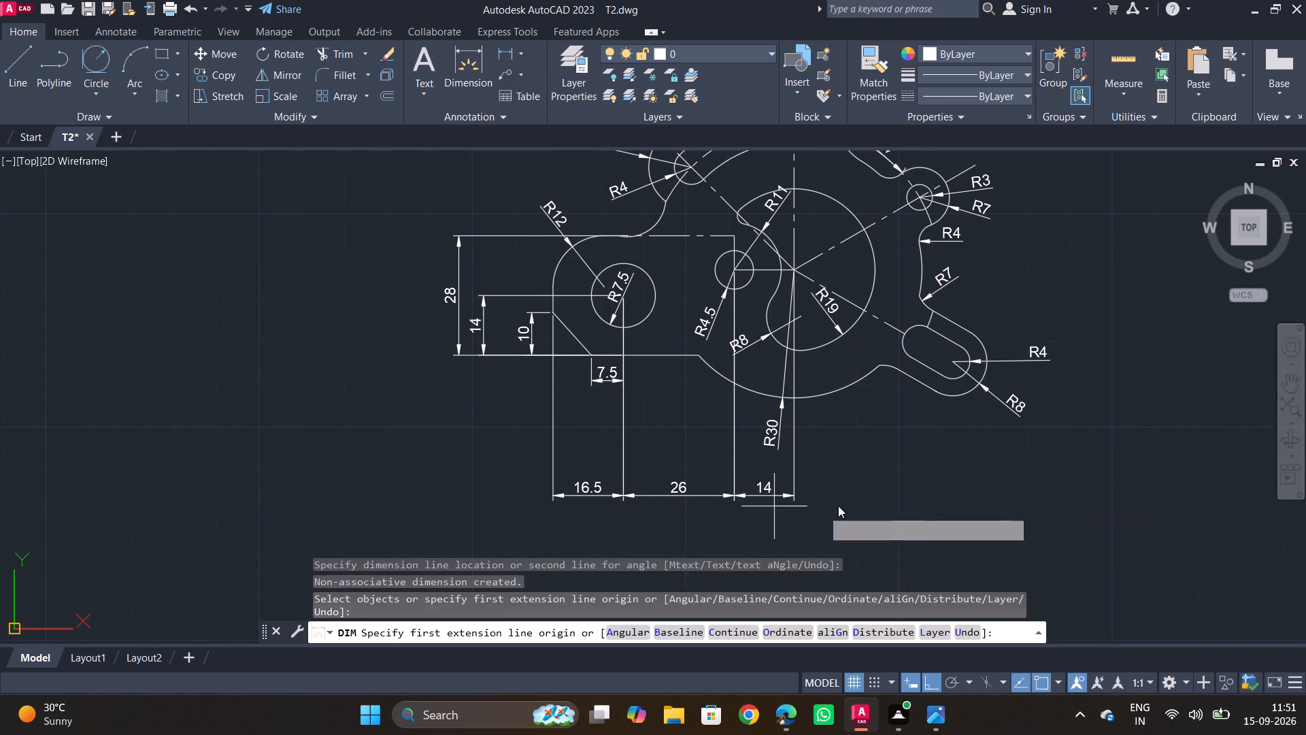
key("Escape")
key("Escape")
Save the T2 drawing.
key("grave")
key("ctrl+s")
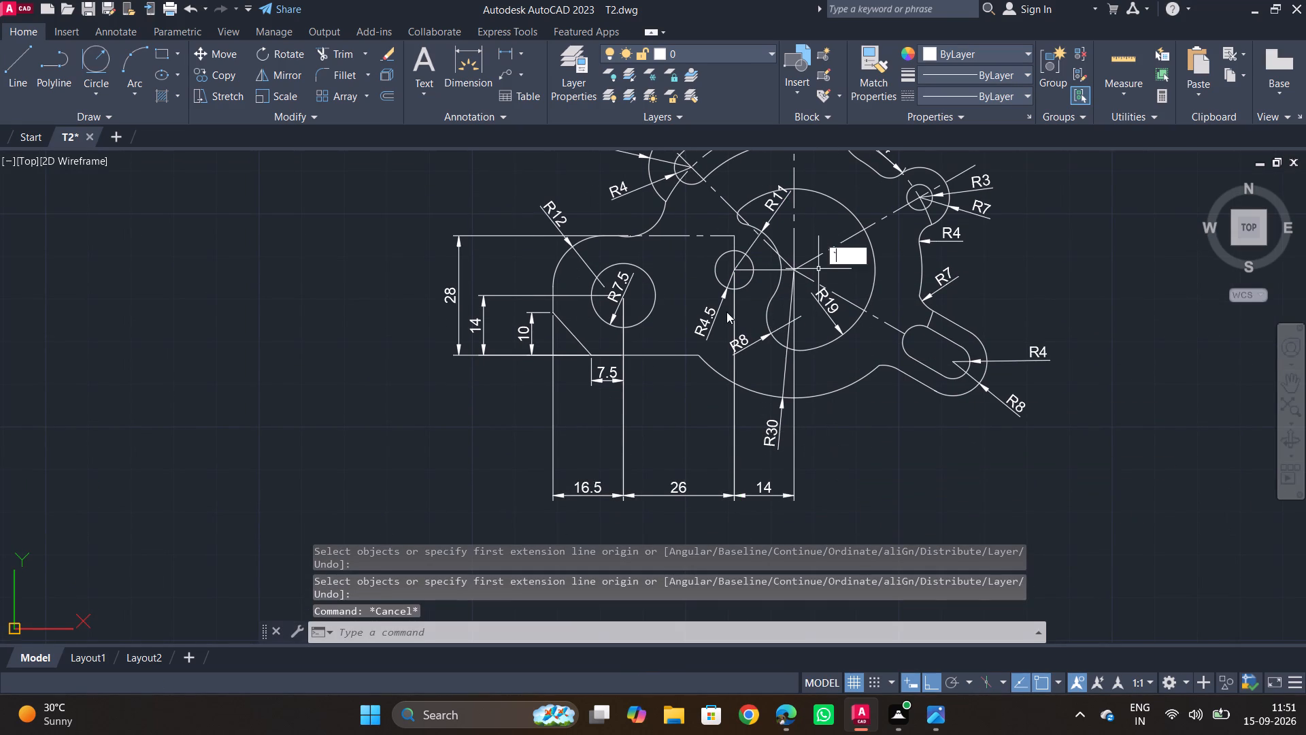
key("Escape")
key("Escape")
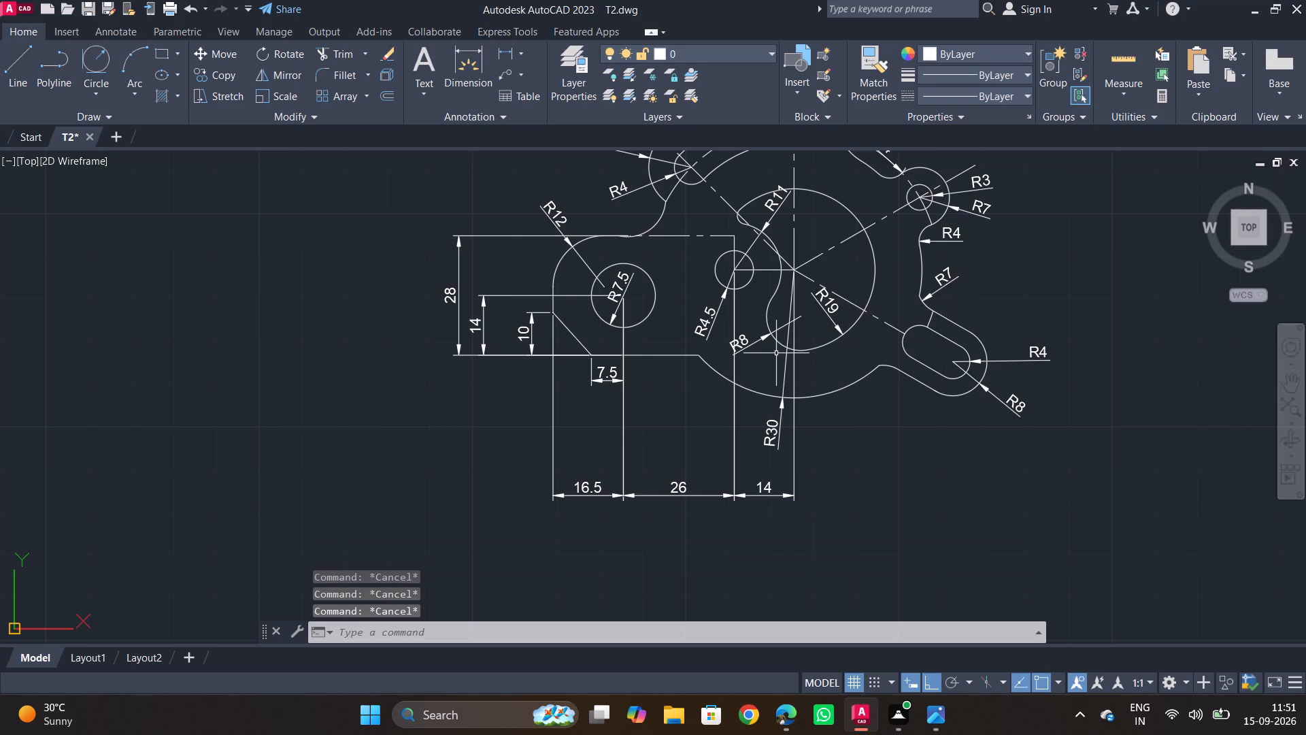
key("ctrl+a")
key("Escape")
key("Escape")
key("ctrl+s")
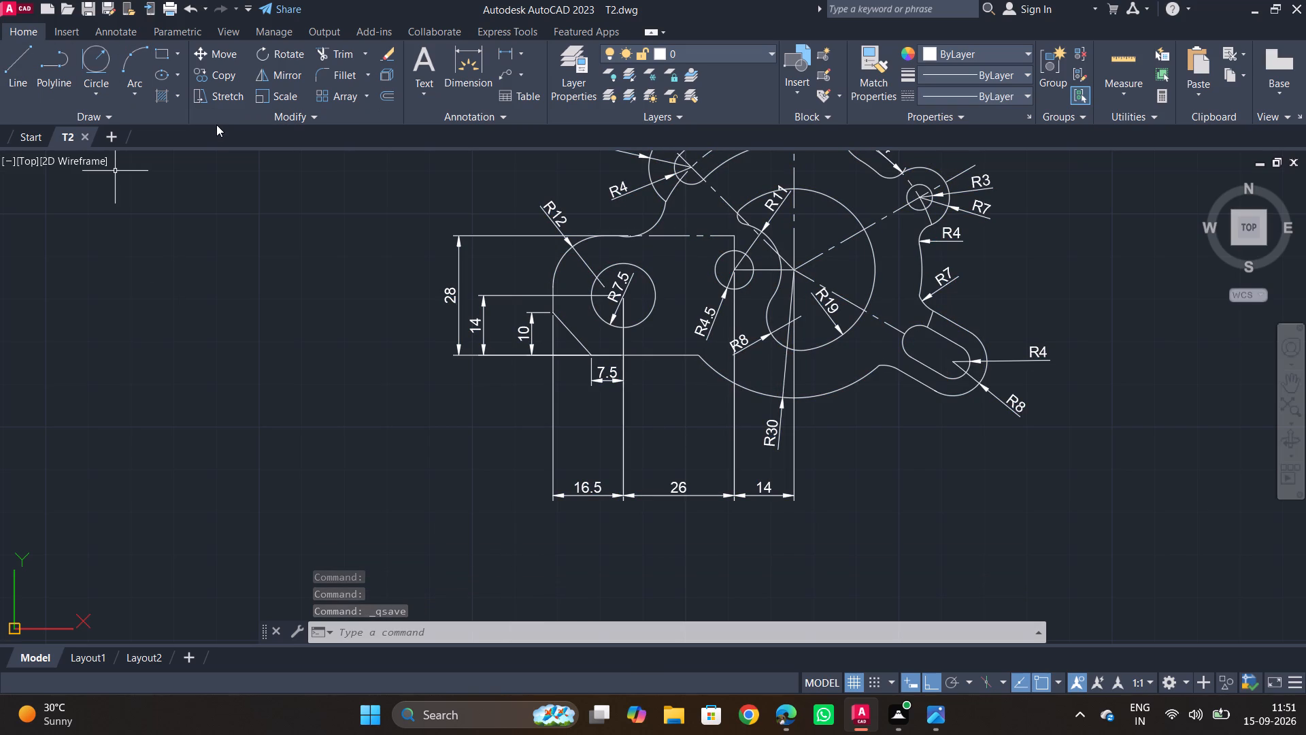
Set up the plot with DWG To PDF.pc3, centred, in landscape orientation on ISO A4 (297.00 x 210.00 MM) paper.
key("p")
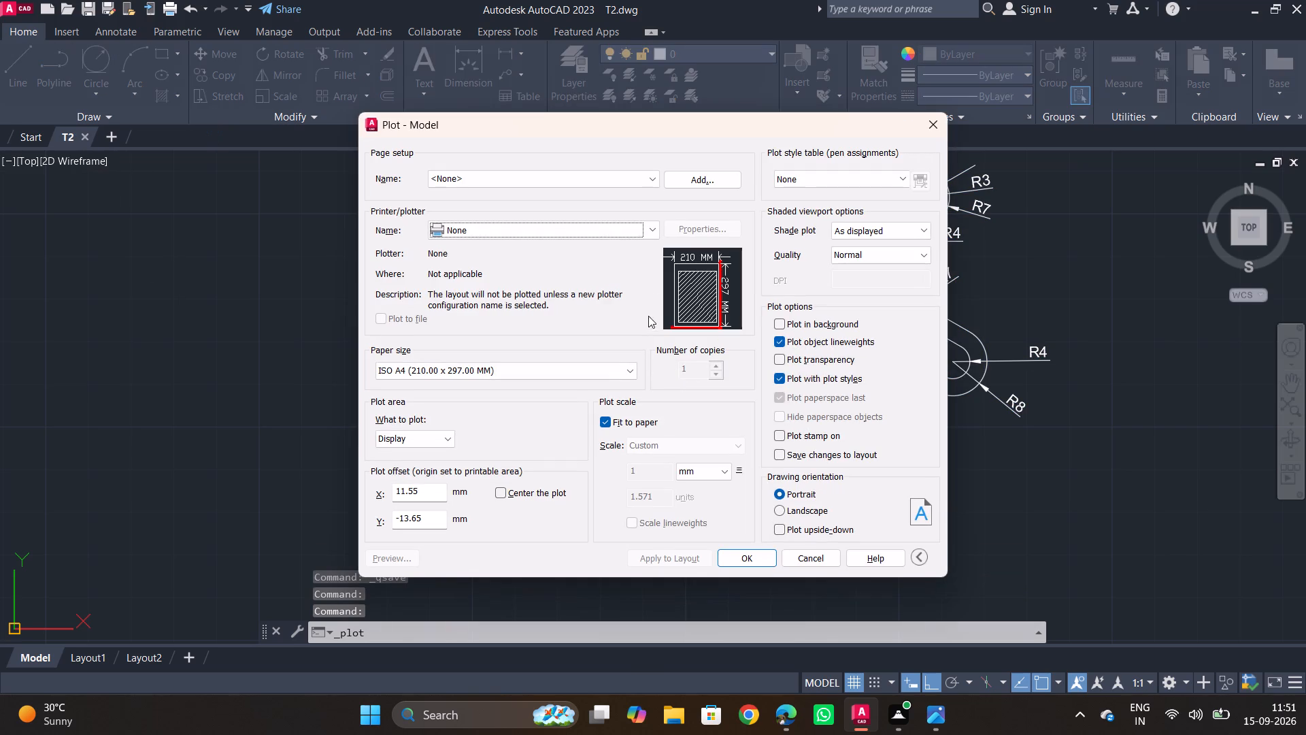
left_click(554, 234)
left_click(460, 380)
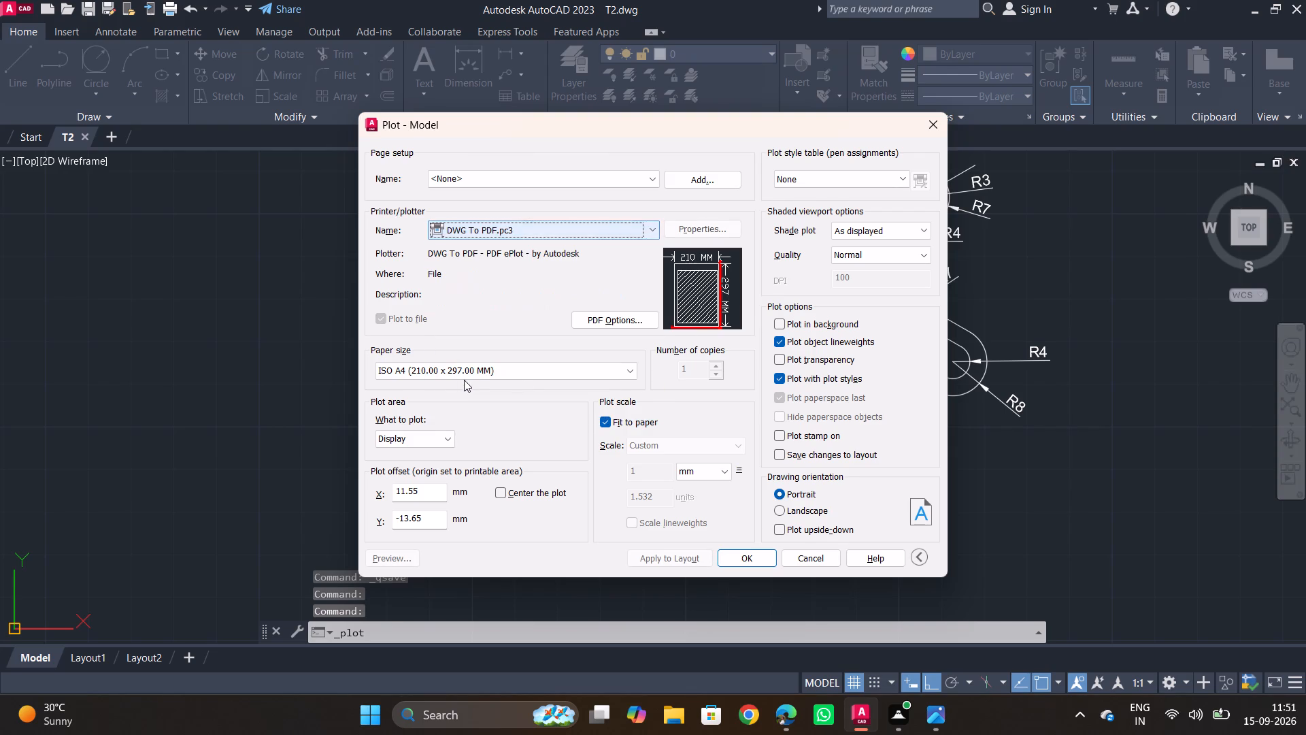
left_click(511, 491)
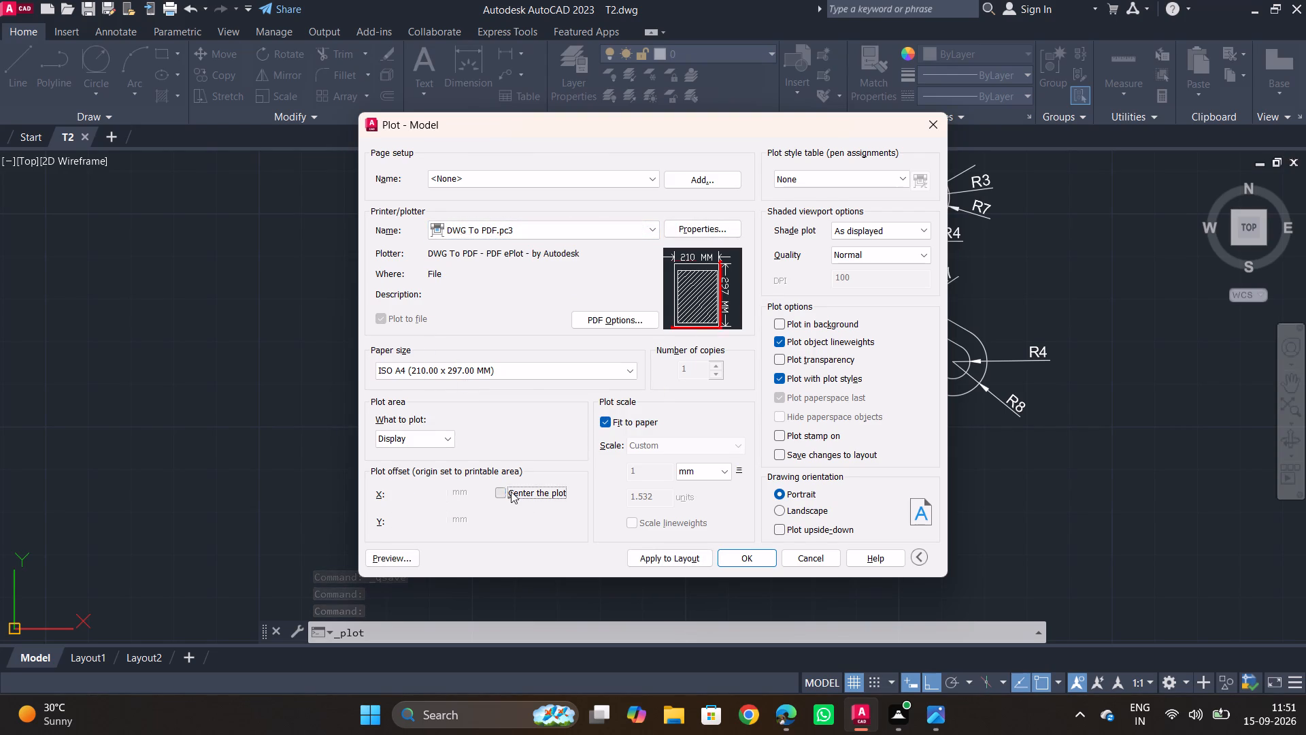
left_click(449, 444)
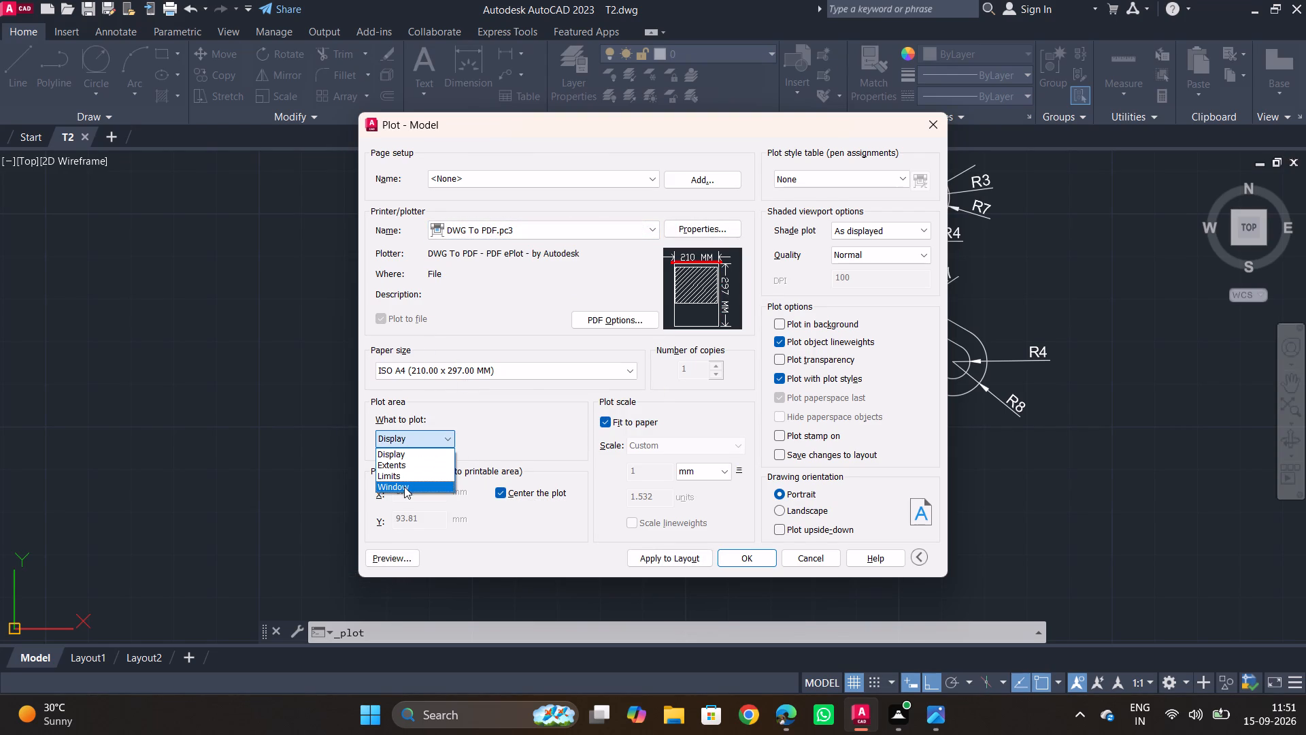
left_click(785, 517)
left_click(790, 505)
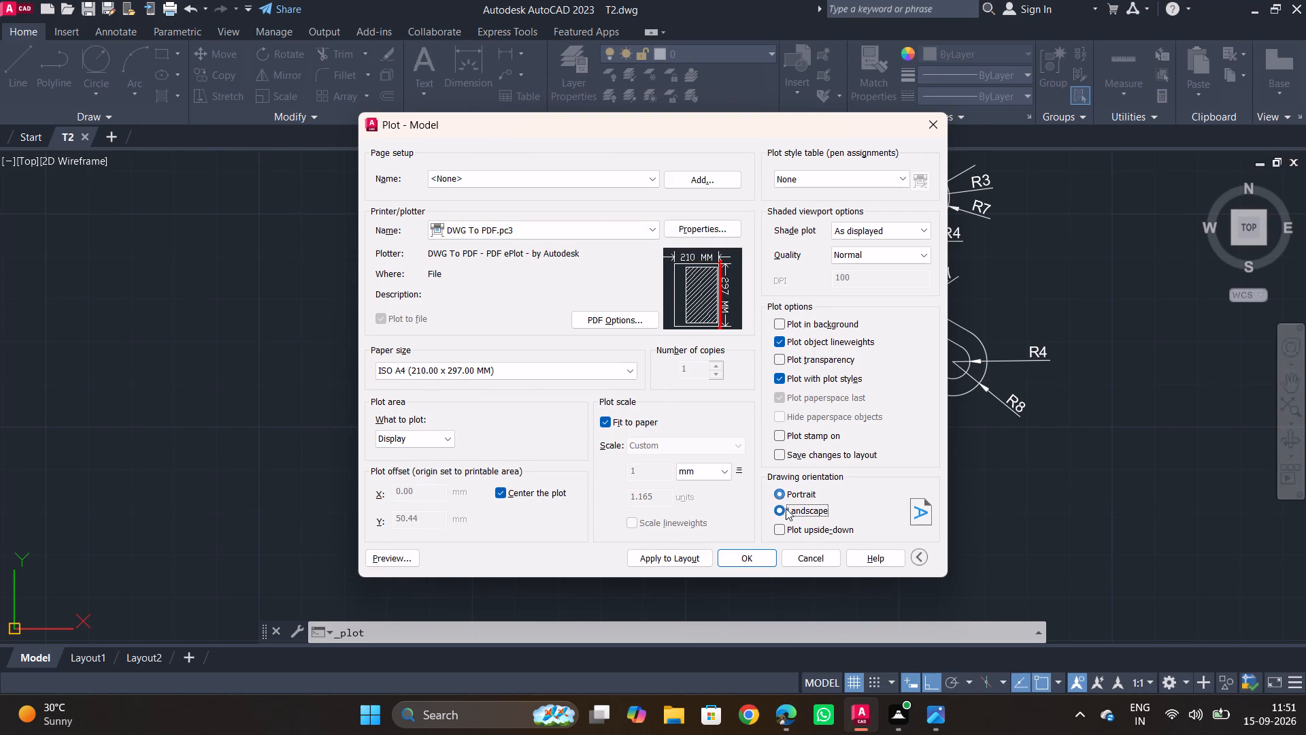
left_click(502, 372)
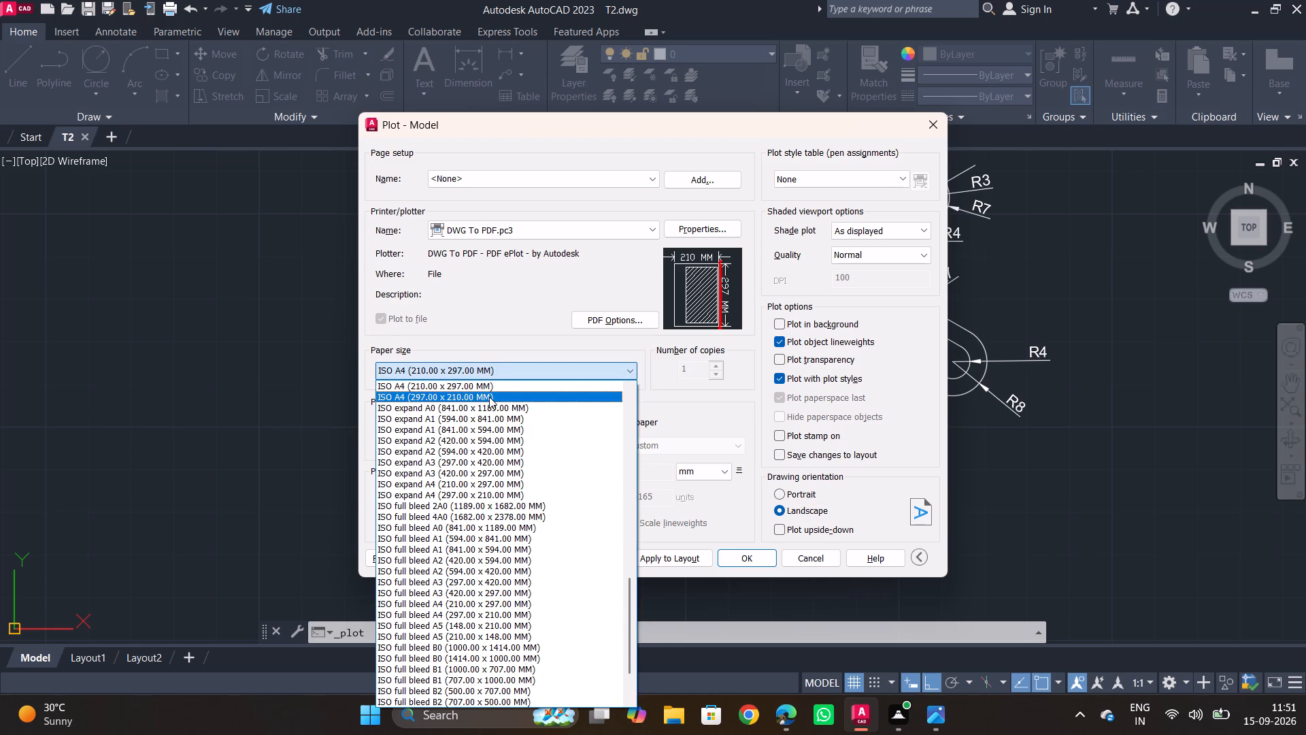
left_click(489, 397)
Define the plot area as a window enclosing the whole part profile and all its dimensions.
left_click(431, 446)
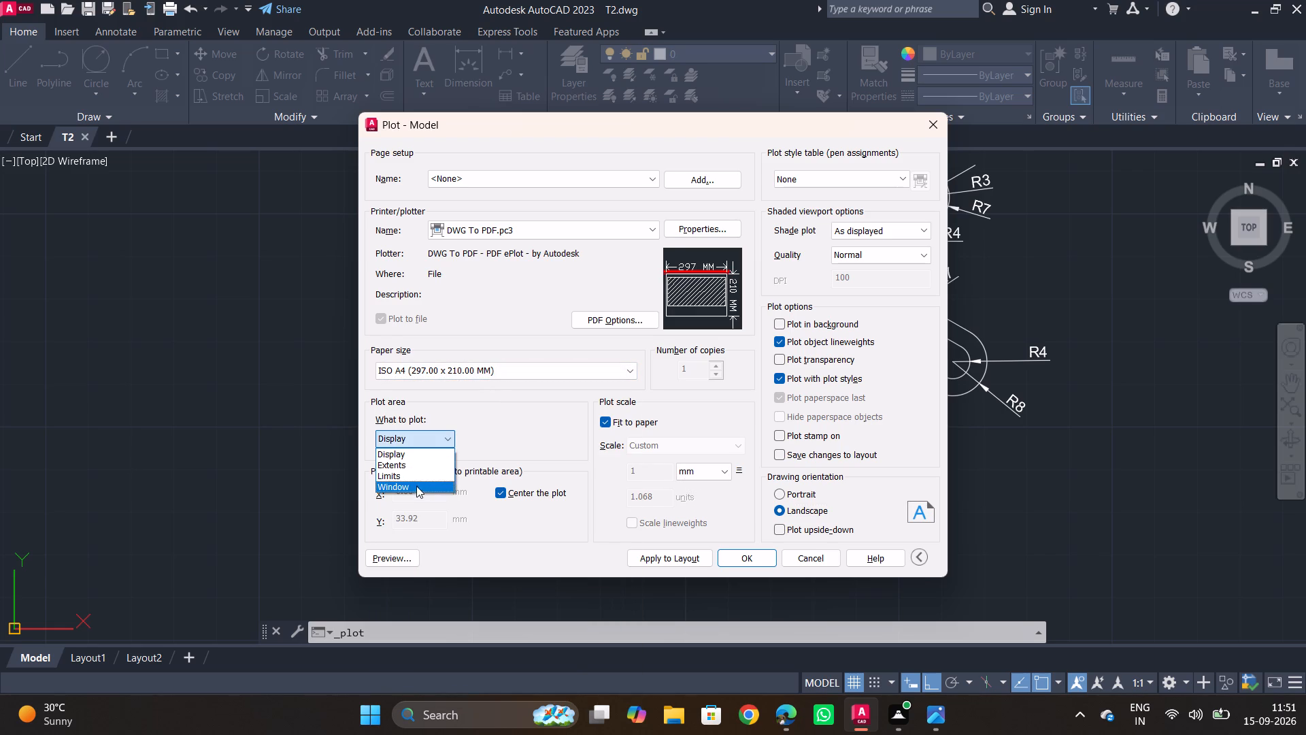
left_click(414, 488)
scroll(468, 285, "down", 2)
middle_click_drag(468, 287, 426, 364)
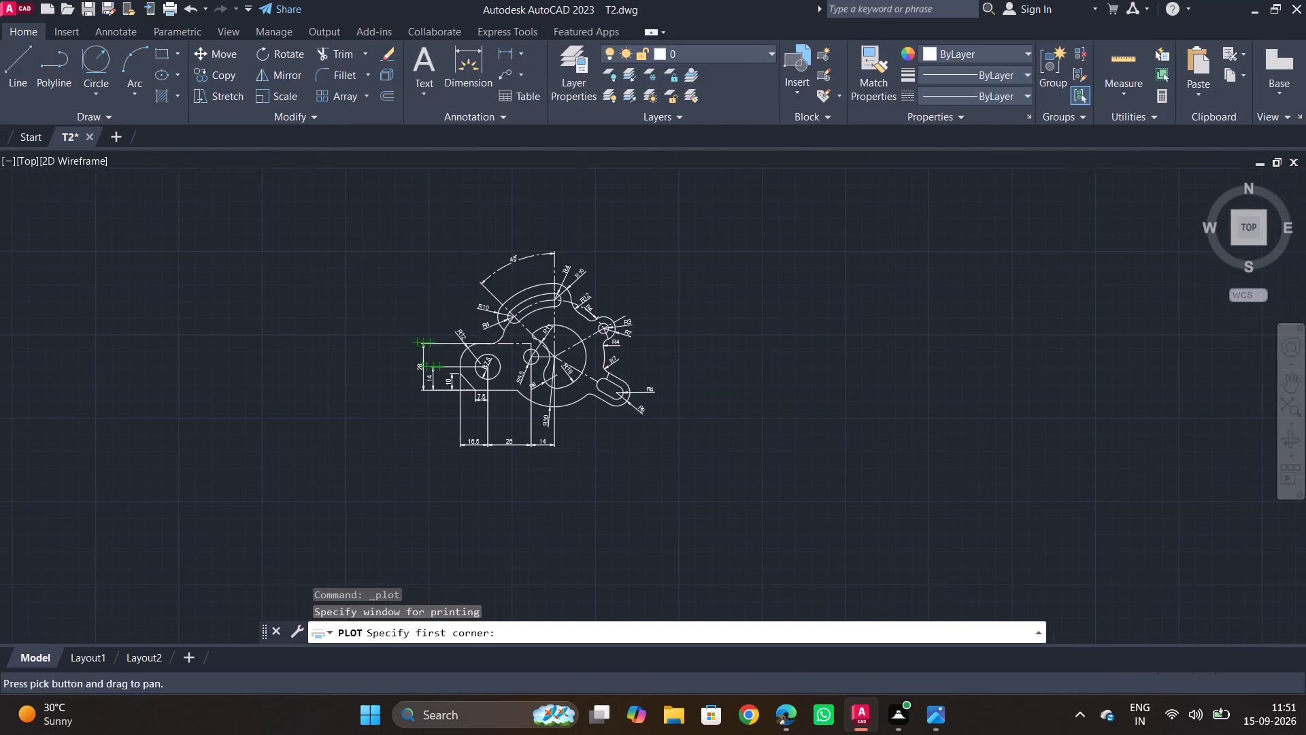
left_click(363, 233)
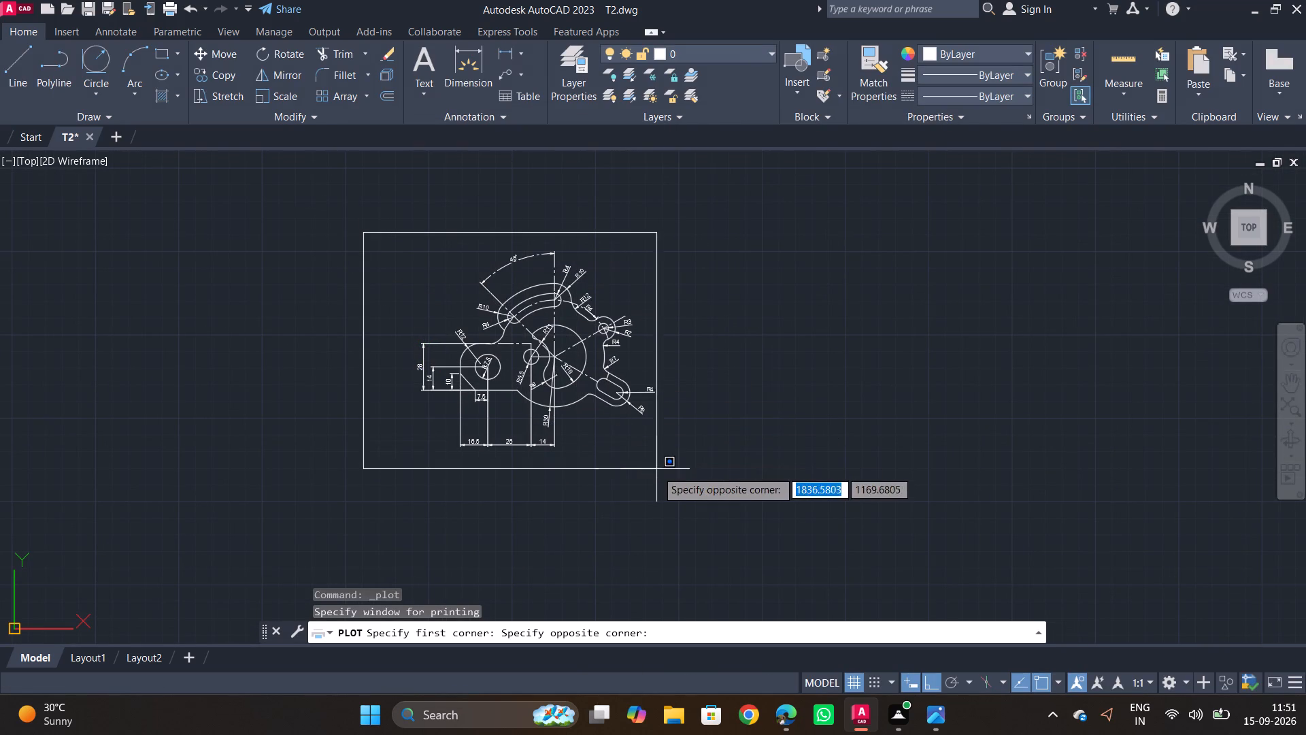
left_click(699, 472)
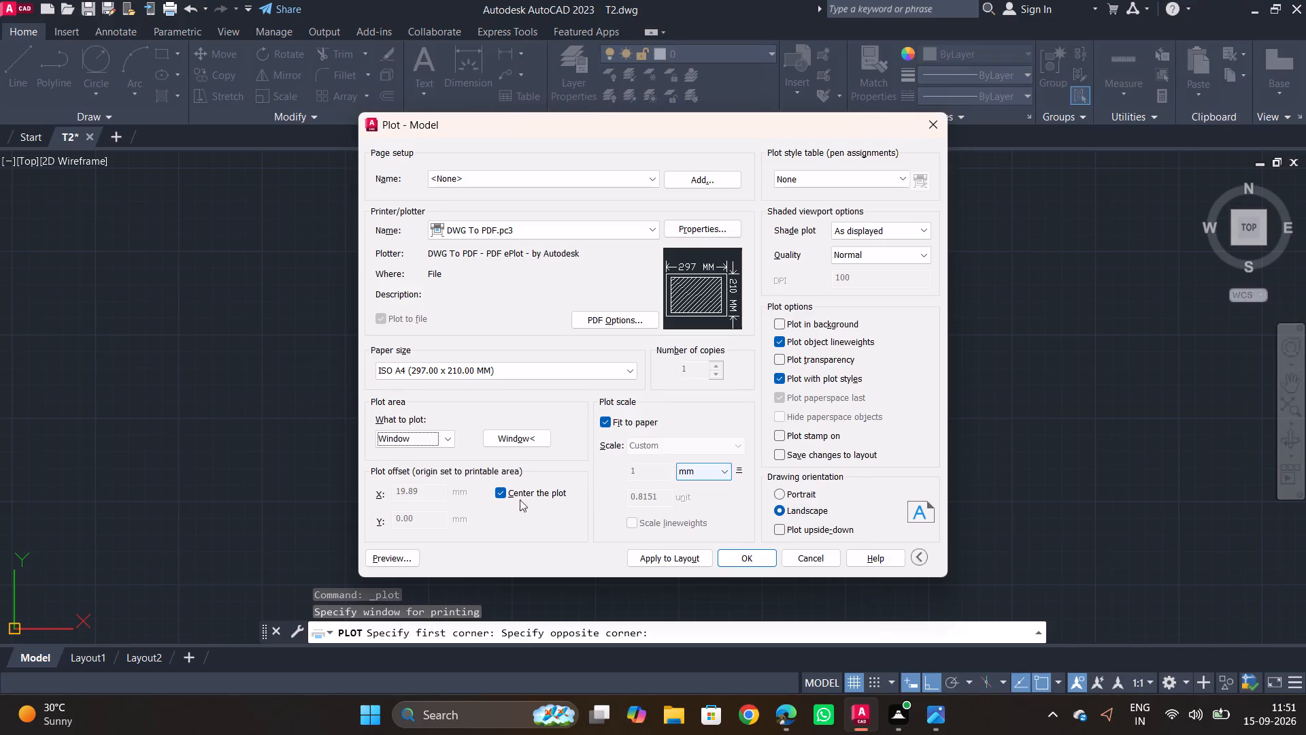
Preview the plot of the windowed drawing and return to the plot settings.
left_click(392, 561)
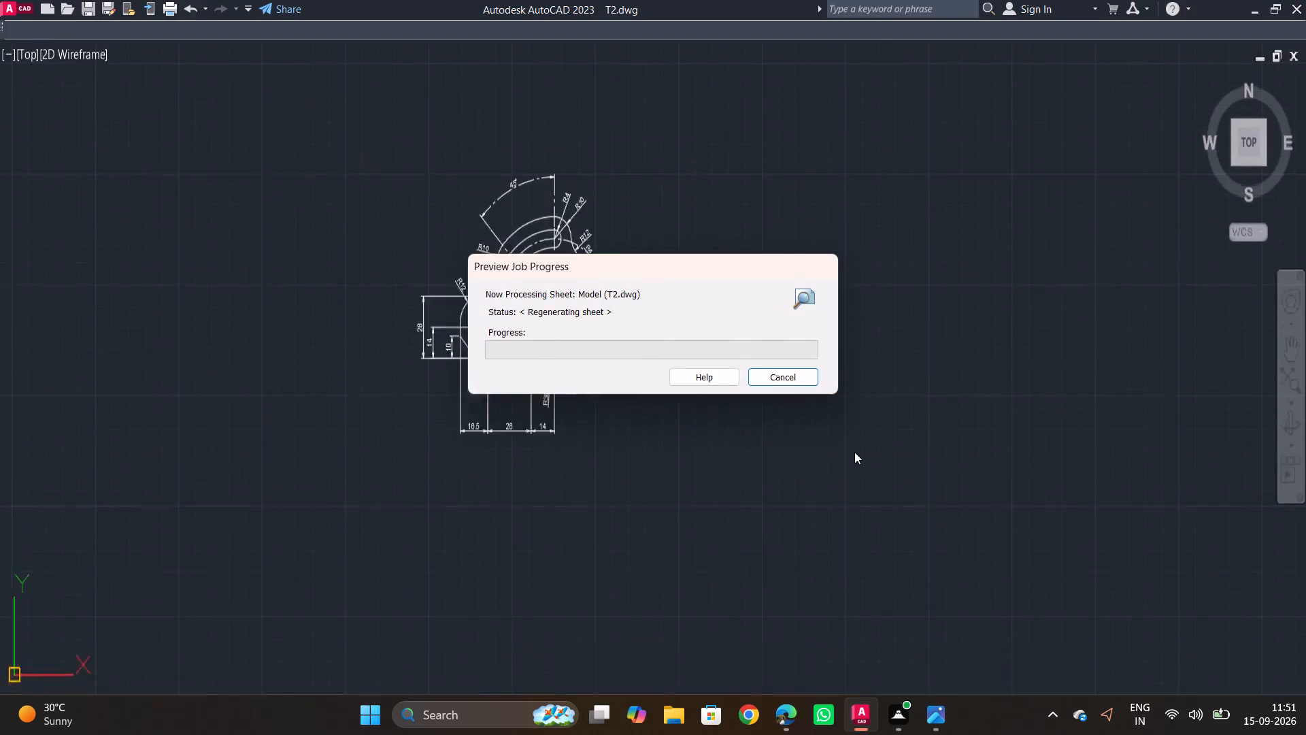
key("Escape")
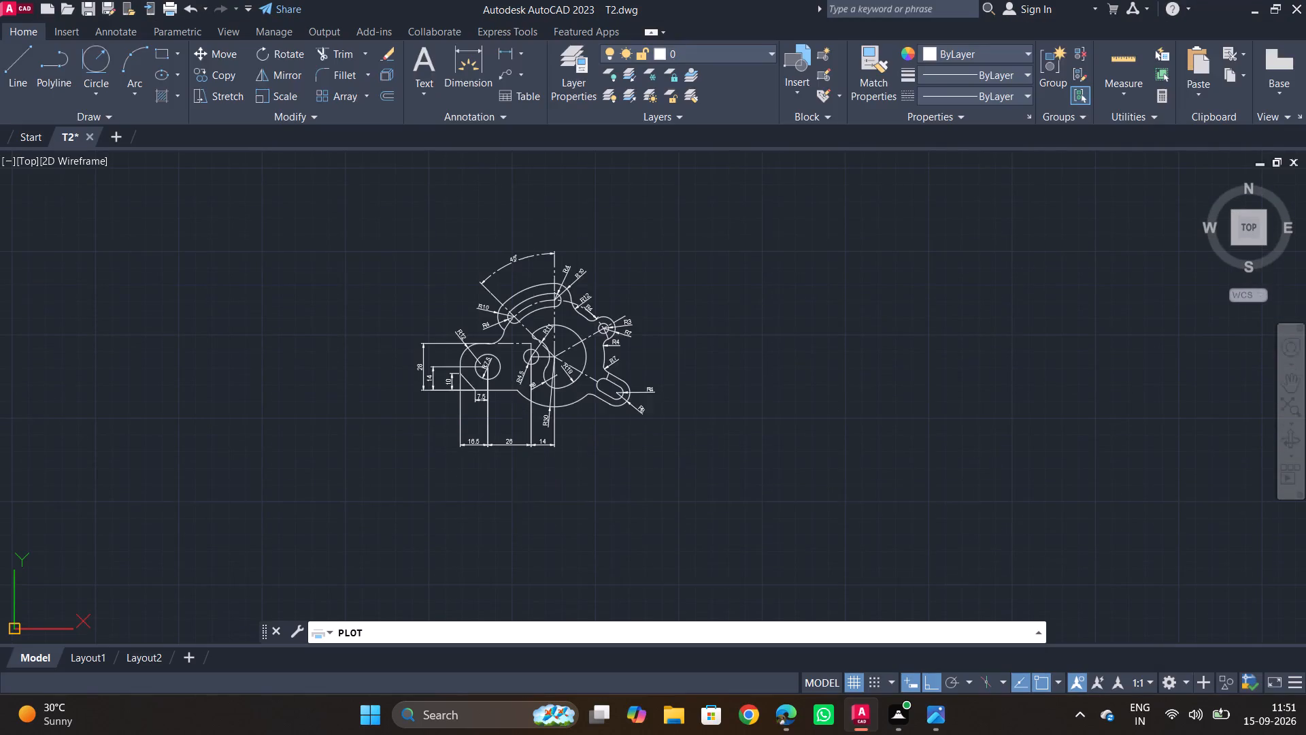
Plot the drawing to PDF, saving it as T2-Model.pdf in the JI folder on the Desktop.
left_click(734, 563)
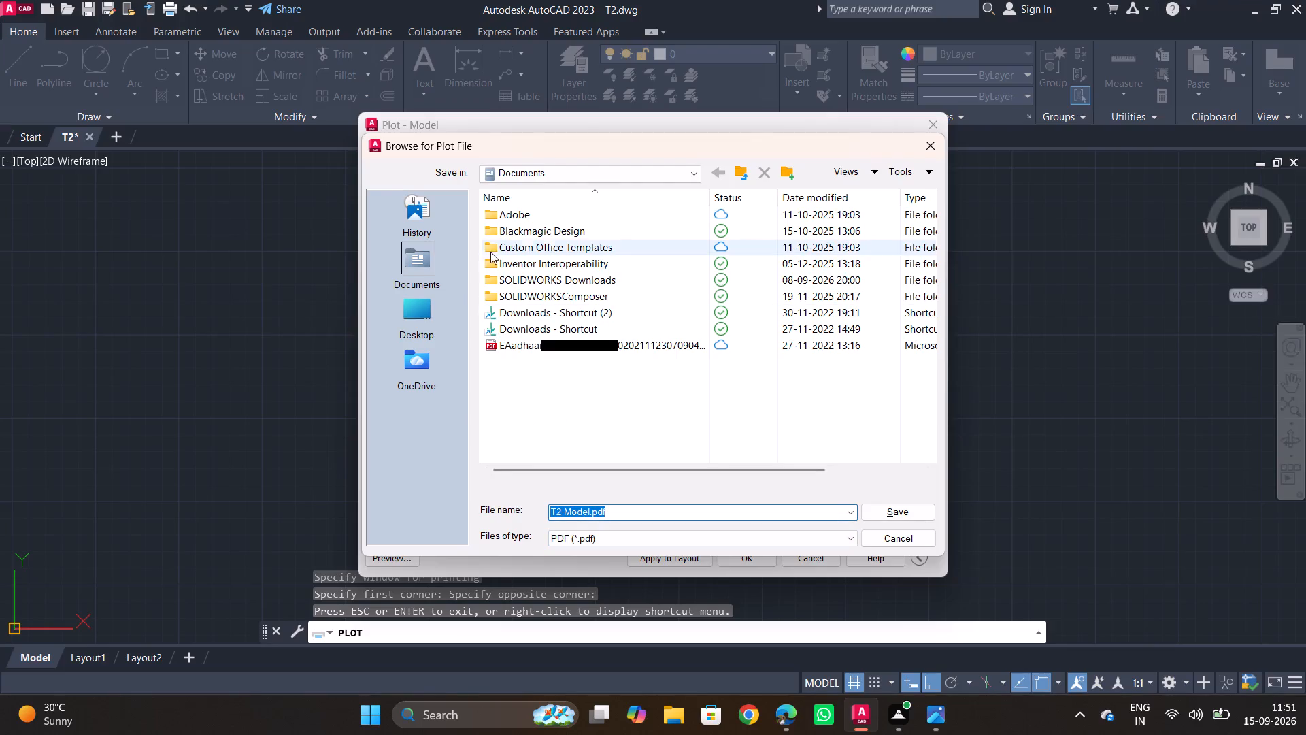
left_click(424, 324)
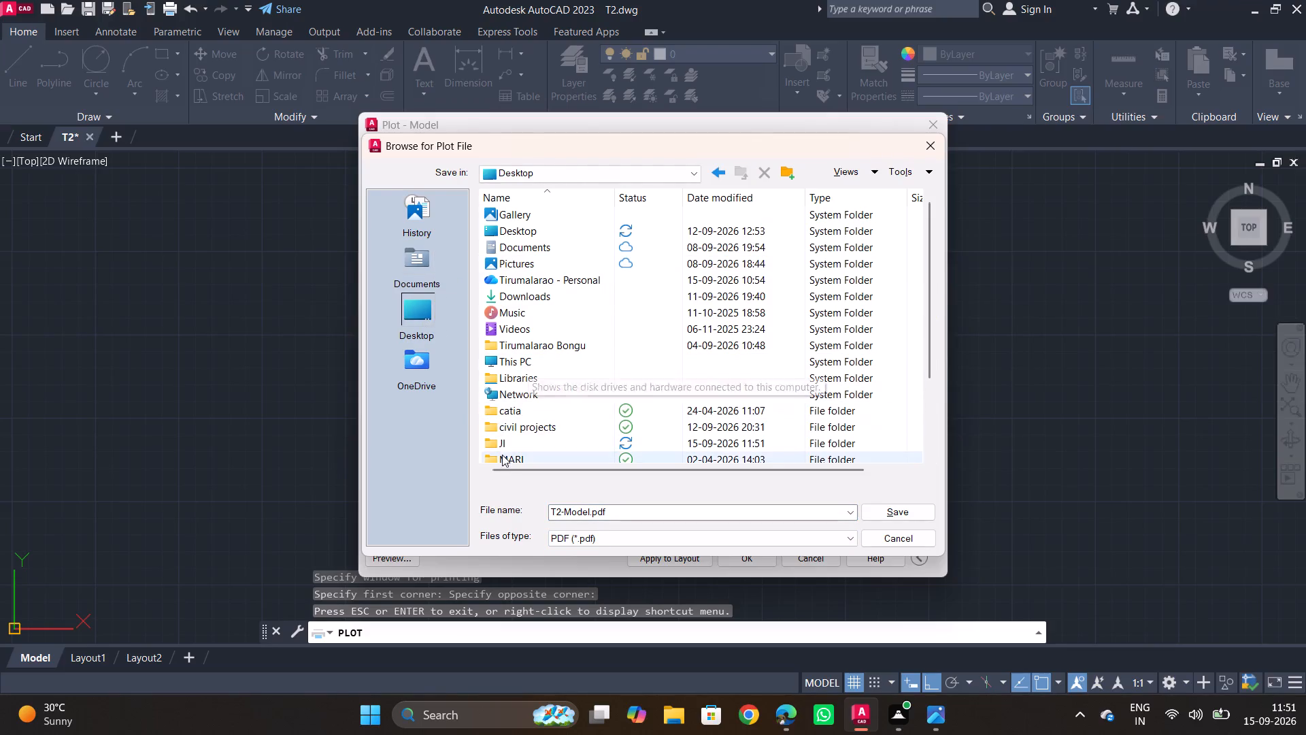
double_click(507, 437)
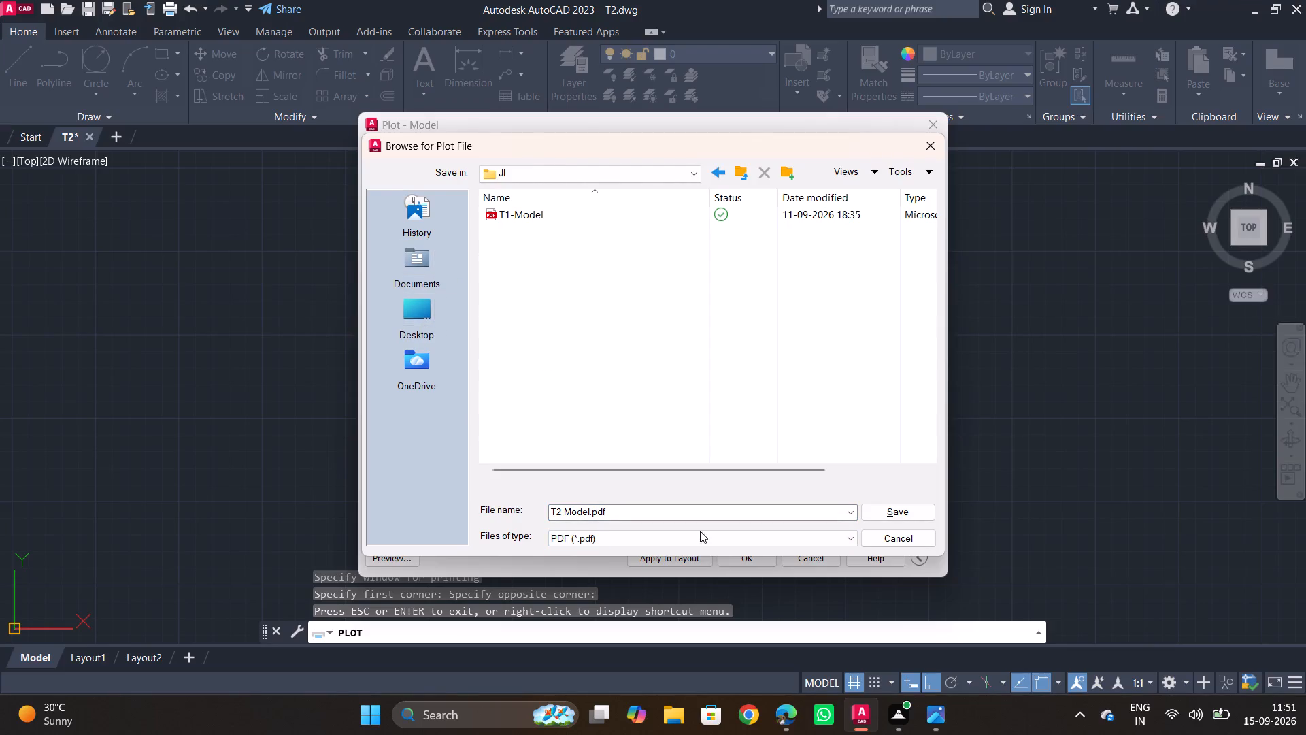
left_click(890, 507)
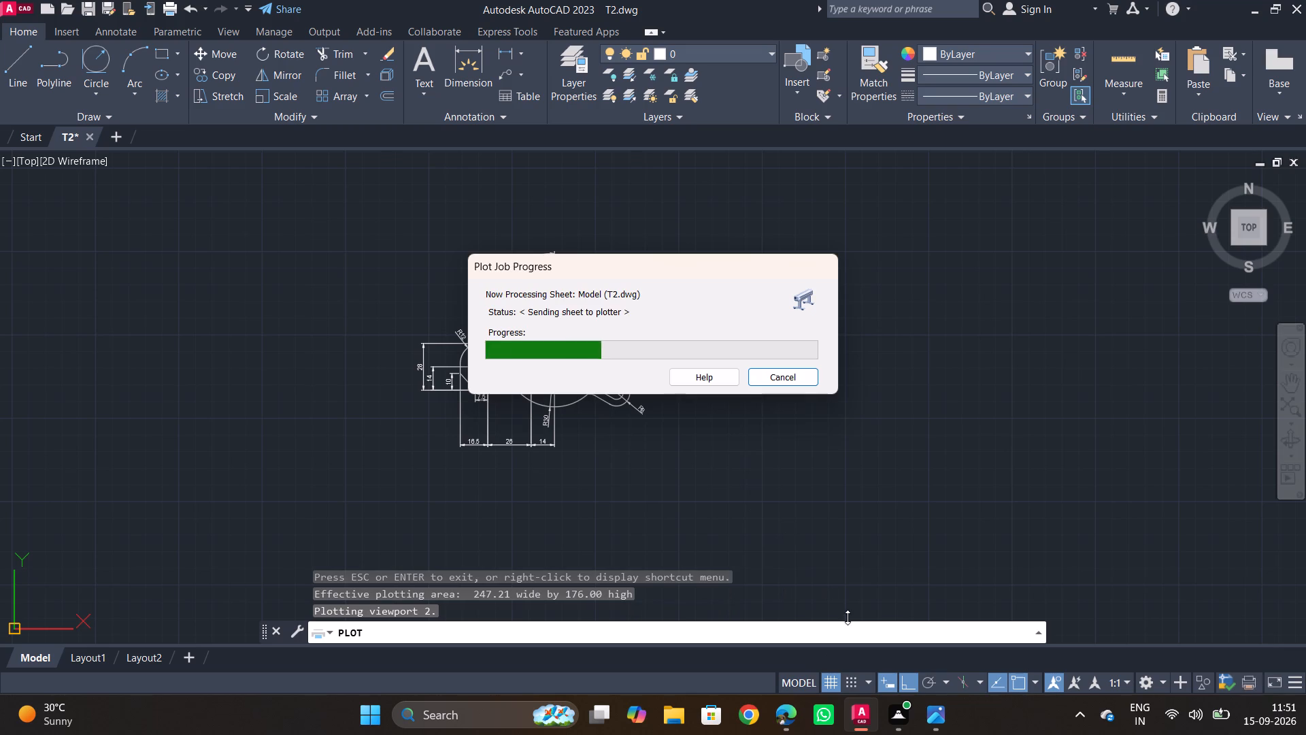